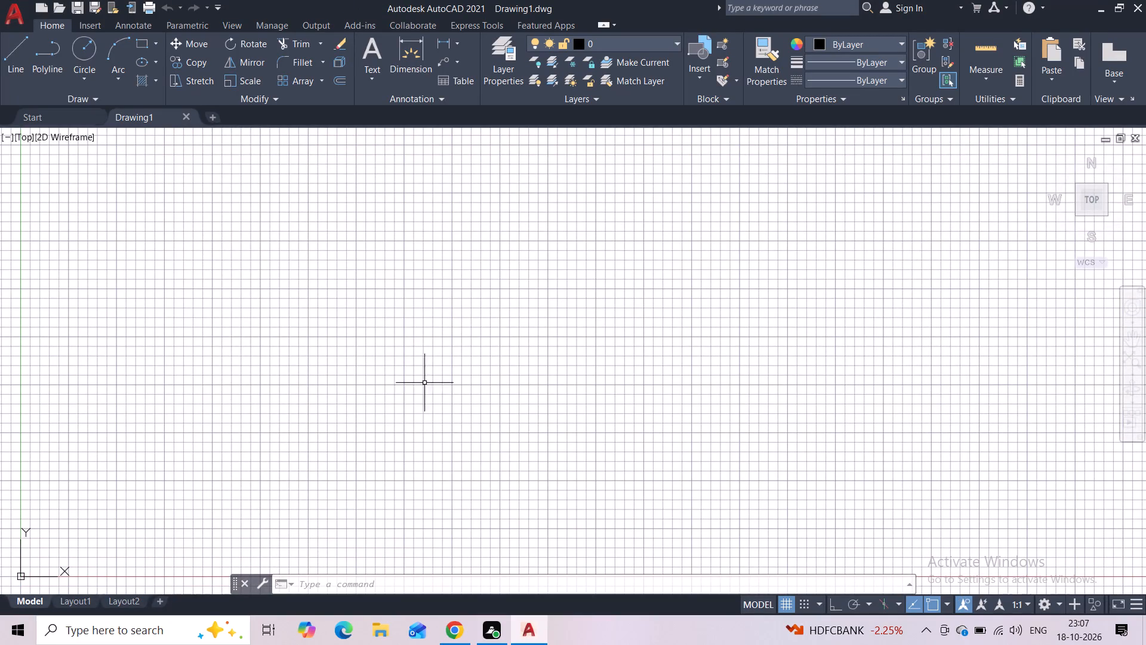
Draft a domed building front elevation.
Set the model space limits from 0,0 to 297,210 and zoom to show all of the drawing area.
{"action": "type", "text": "lo"}
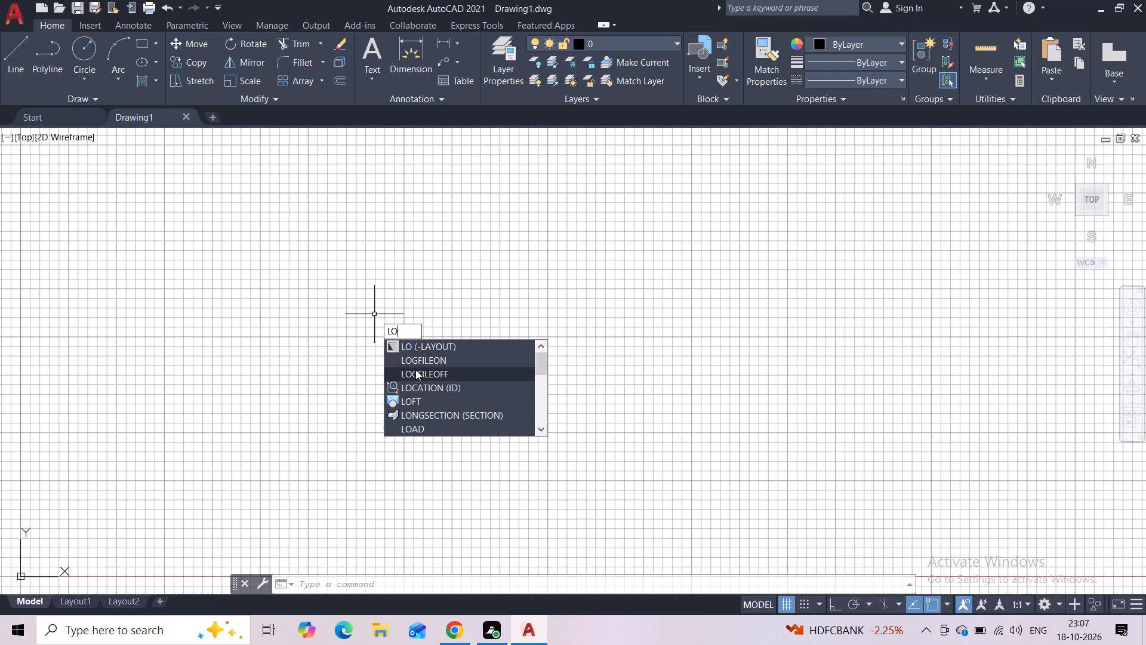
{"action": "left_click", "coordinate": [417, 363]}
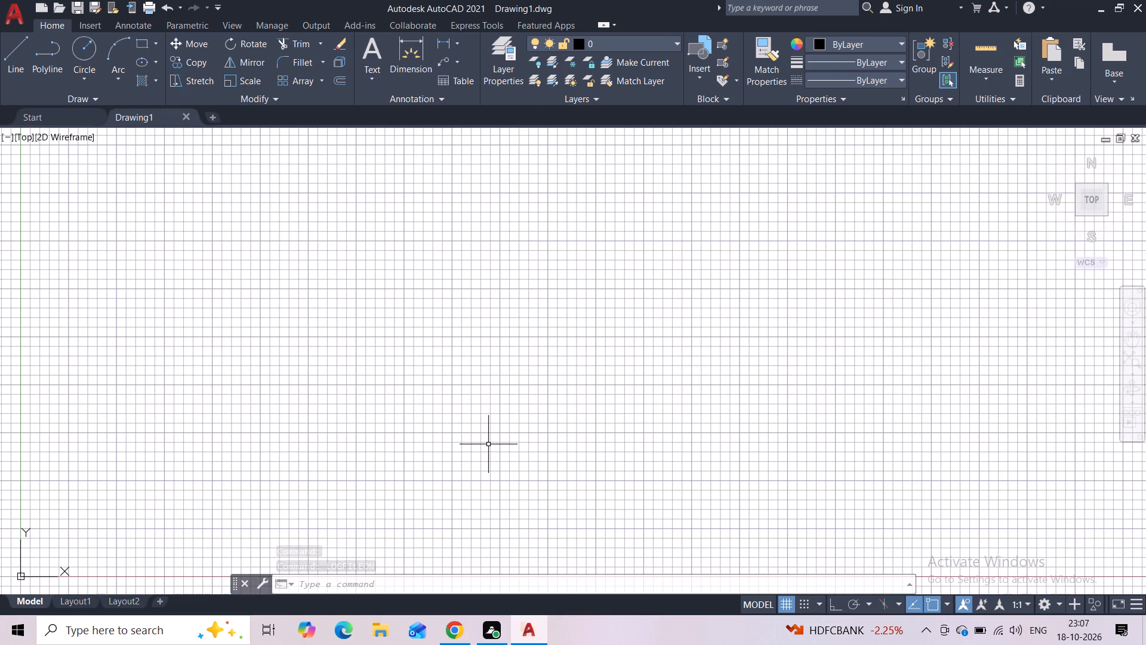
{"action": "type", "text": "li"}
{"action": "left_click", "coordinate": [531, 505]}
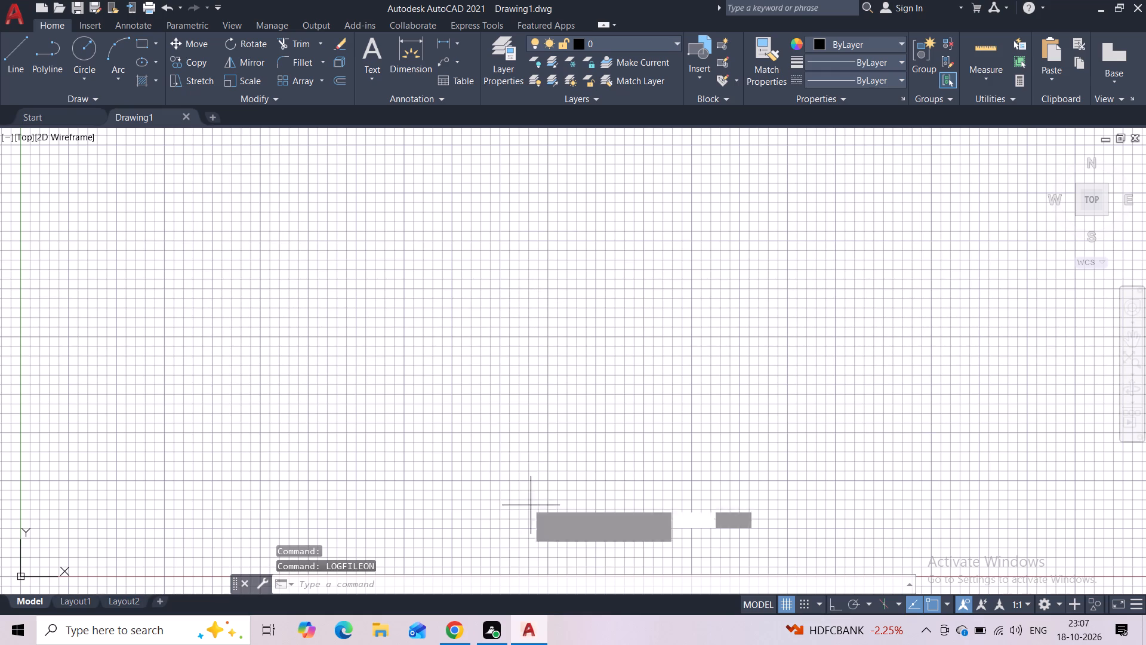
{"action": "type", "text": "0,0"}
{"action": "key", "text": "Return"}
{"action": "type", "text": "297"}
{"action": "type", "text": ",210"}
{"action": "key", "text": "Return"}
{"action": "key", "text": "z"}
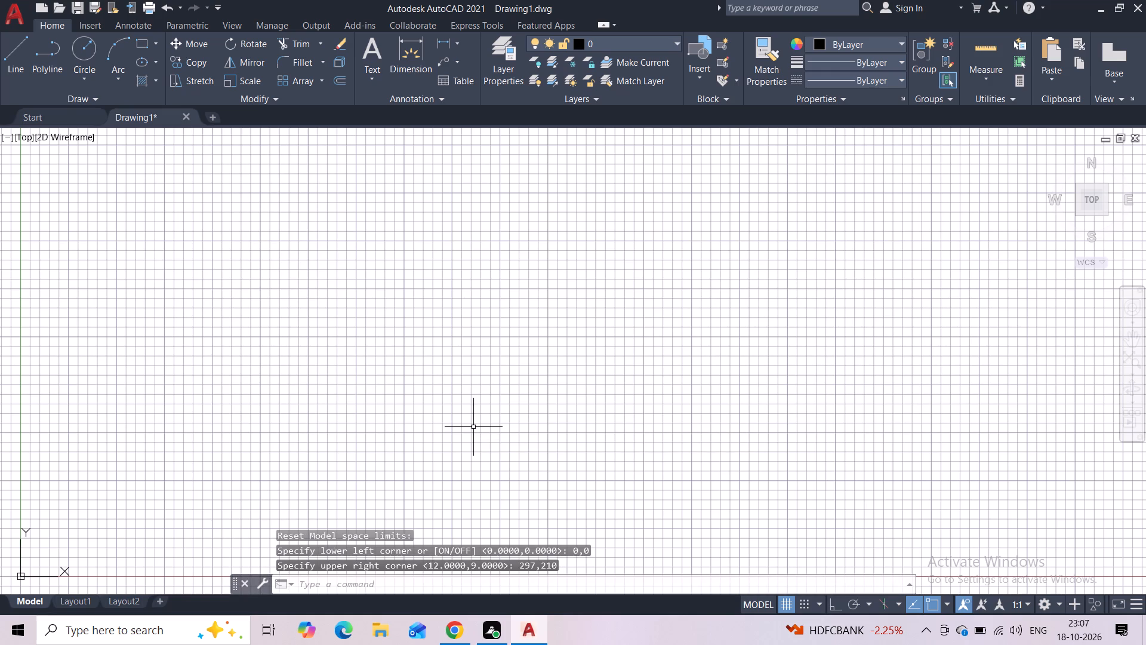
{"action": "key", "text": "Return"}
{"action": "key", "text": "a"}
{"action": "key", "text": "Return"}
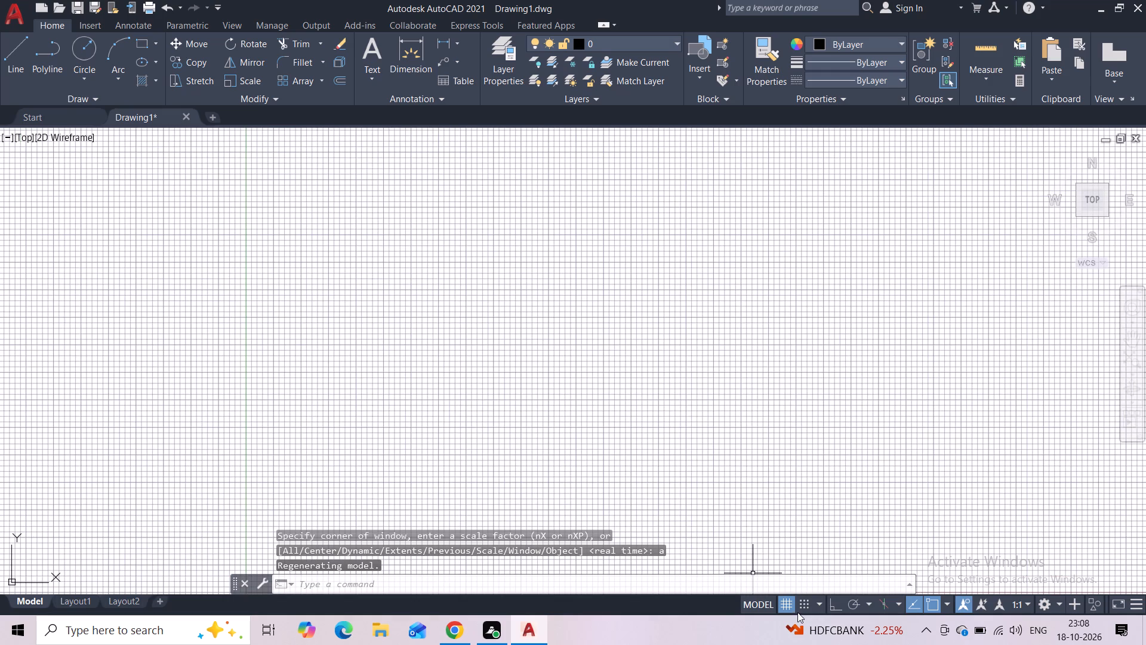
Turn off the grid display in the drawing area.
{"action": "left_click", "coordinate": [786, 603]}
{"action": "scroll", "coordinate": [412, 302], "scroll_direction": "up", "scroll_amount": 1}
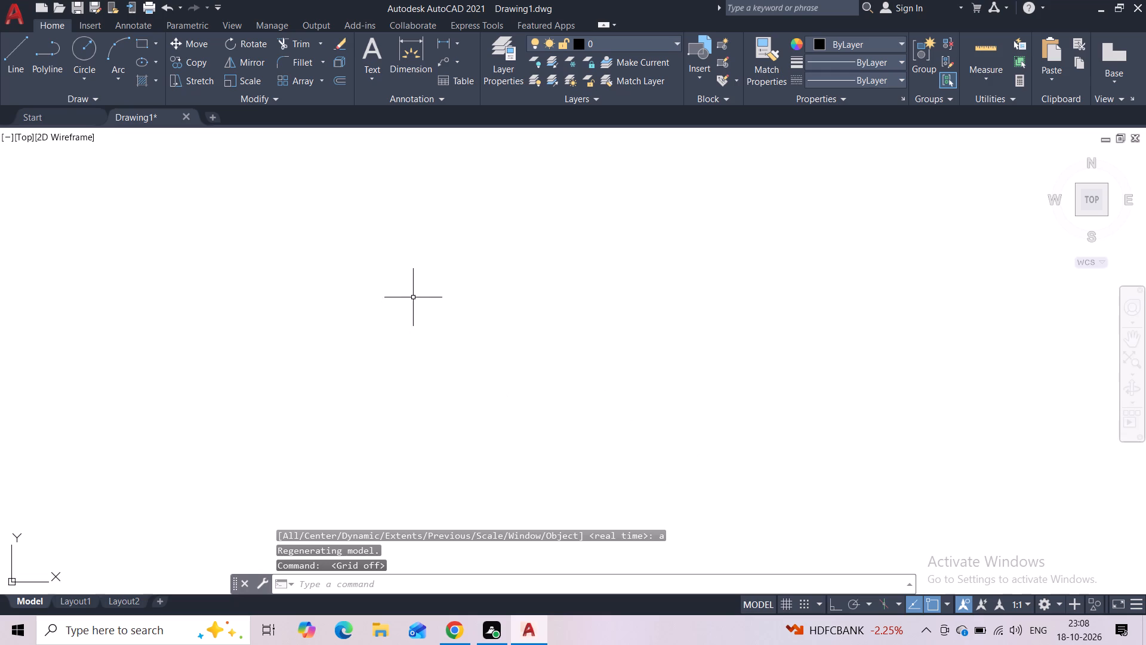
Set the drawing's length unit type to Architectural.
{"action": "type", "text": "un"}
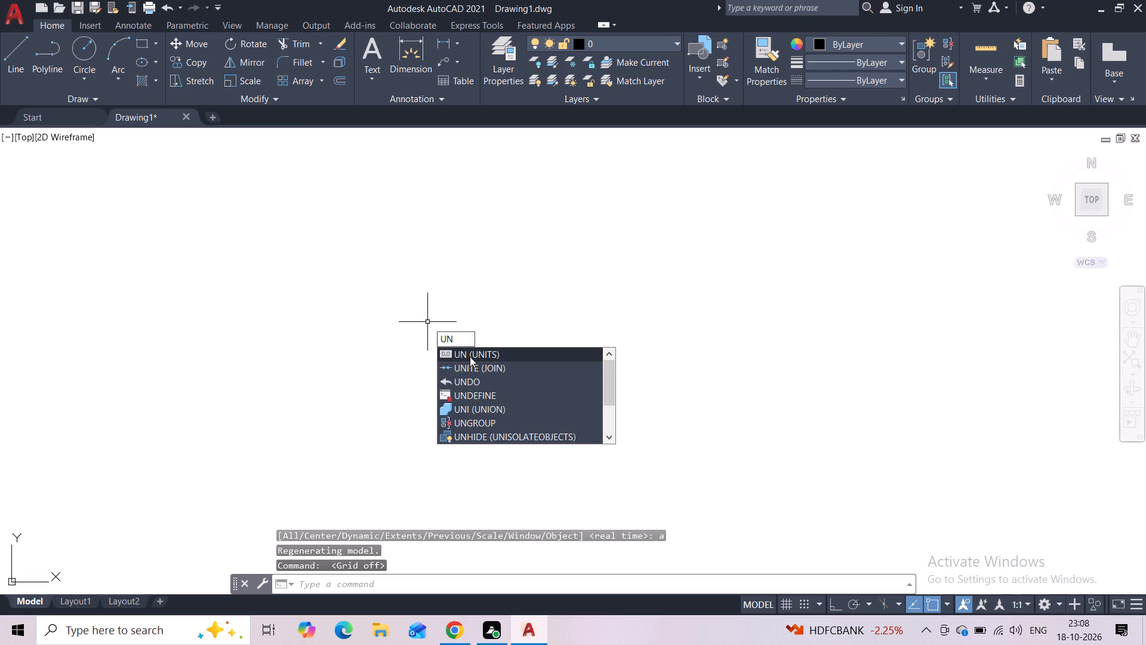
{"action": "left_click", "coordinate": [470, 357]}
{"action": "left_click", "coordinate": [474, 213]}
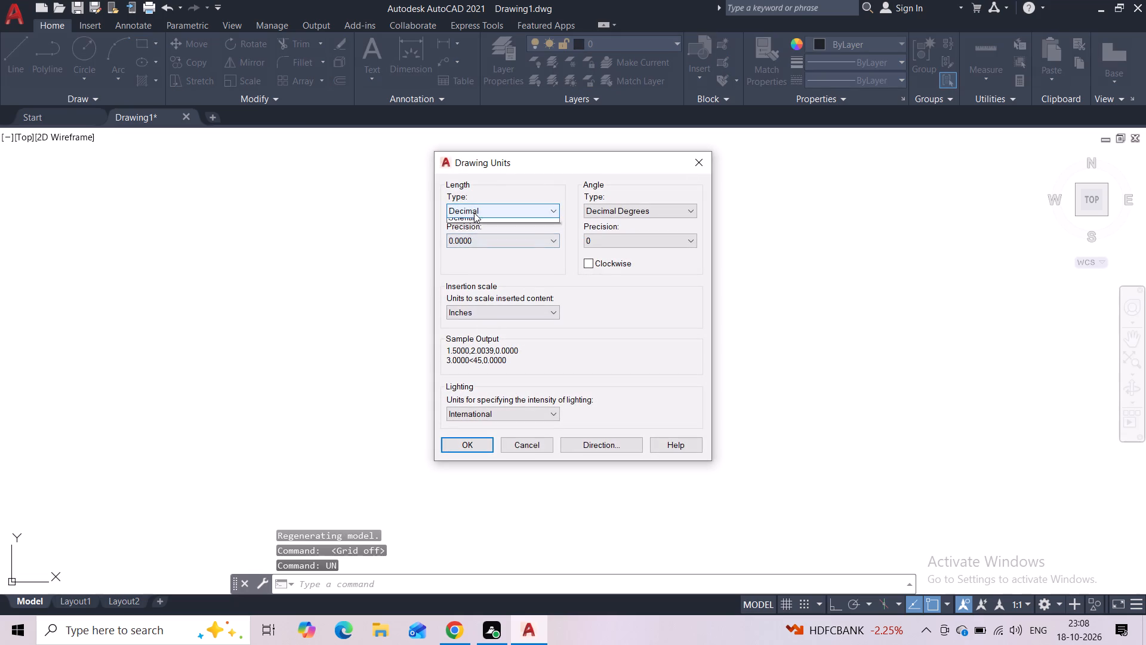
{"action": "left_click", "coordinate": [480, 226]}
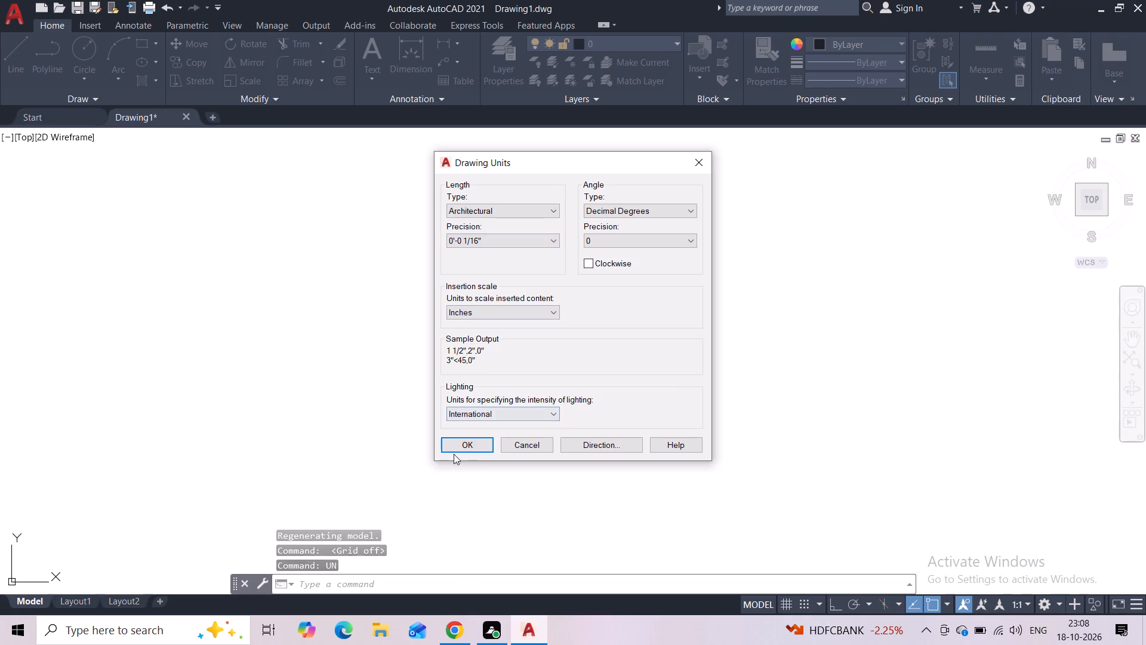
{"action": "left_click", "coordinate": [453, 446]}
Modify the Standard dimension style to Architectural primary units and a text height of 0'-1 7/8", and set it current.
{"action": "type", "text": "dim"}
{"action": "left_click", "coordinate": [476, 484]}
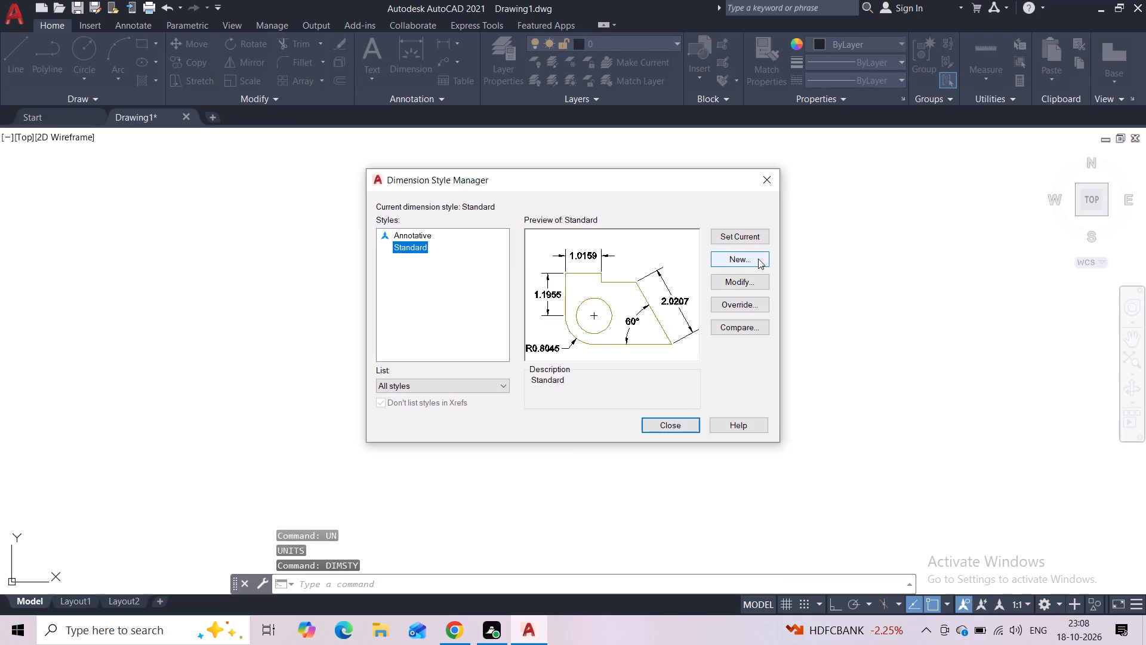
{"action": "left_click", "coordinate": [741, 281]}
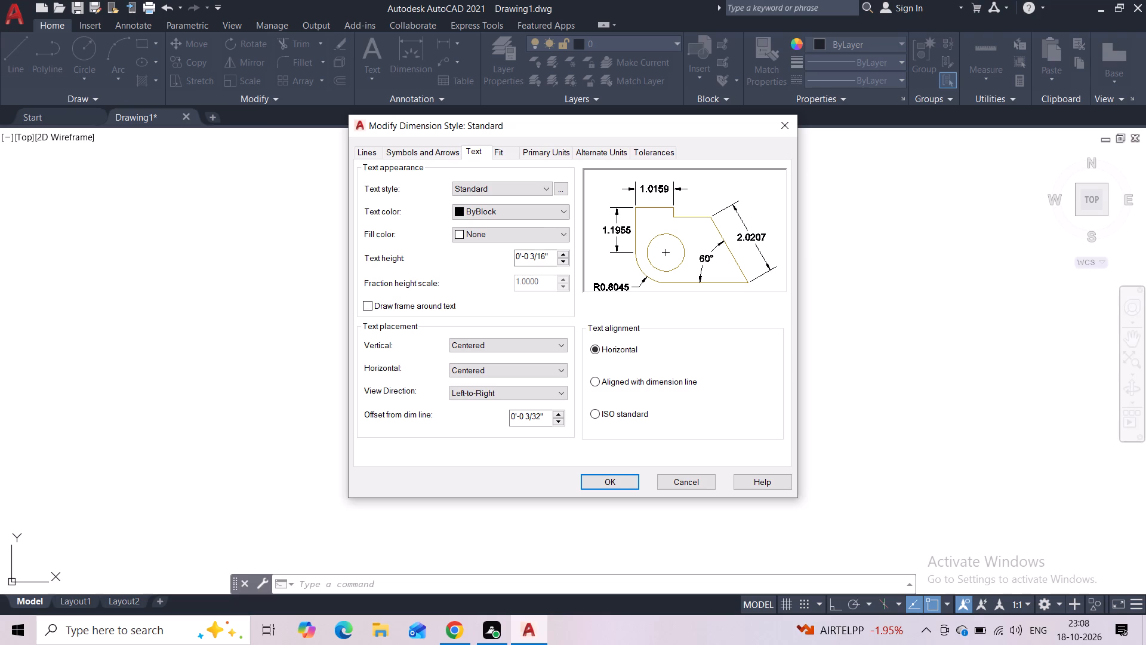
{"action": "left_click", "coordinate": [547, 152]}
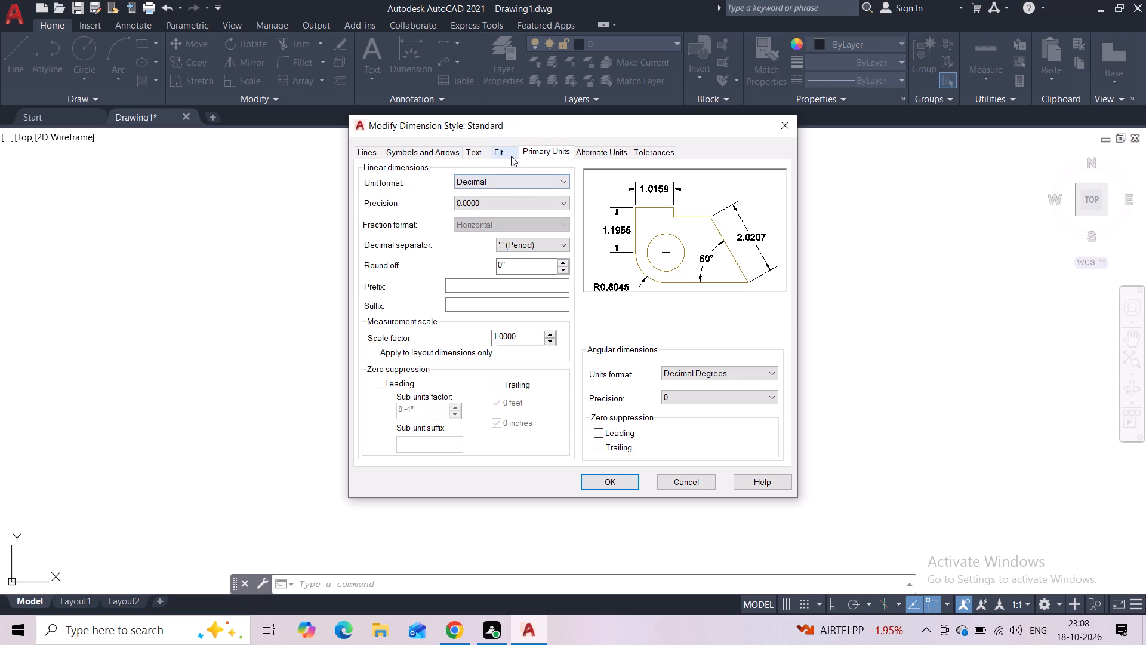
{"action": "left_click", "coordinate": [502, 180]}
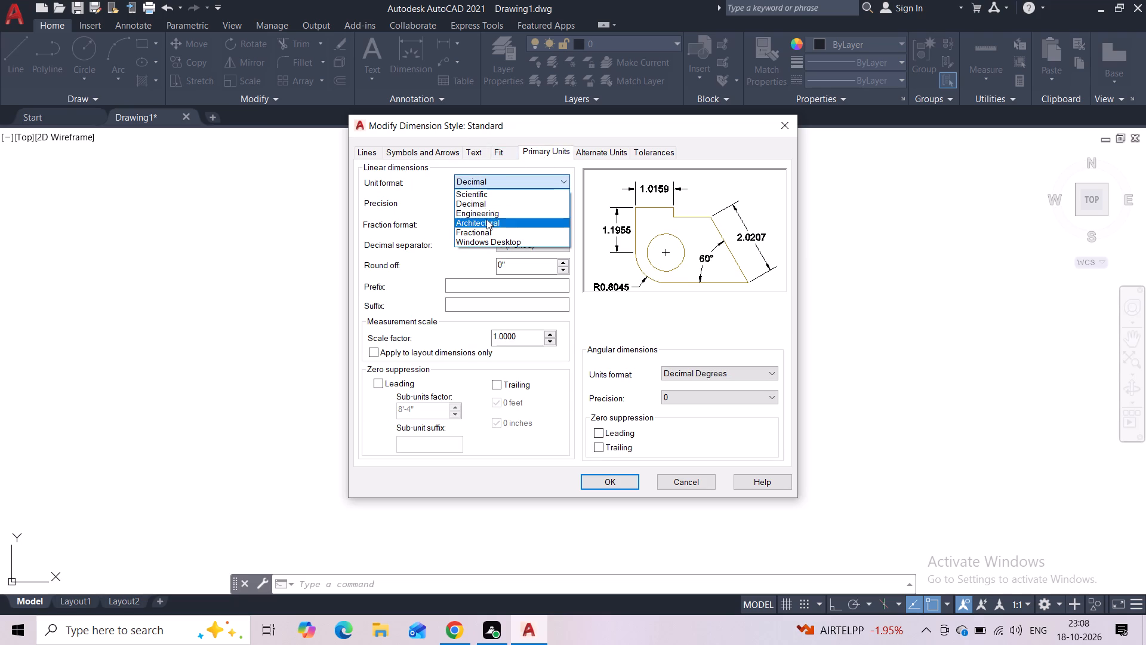
{"action": "left_click", "coordinate": [486, 220]}
{"action": "left_click", "coordinate": [482, 151]}
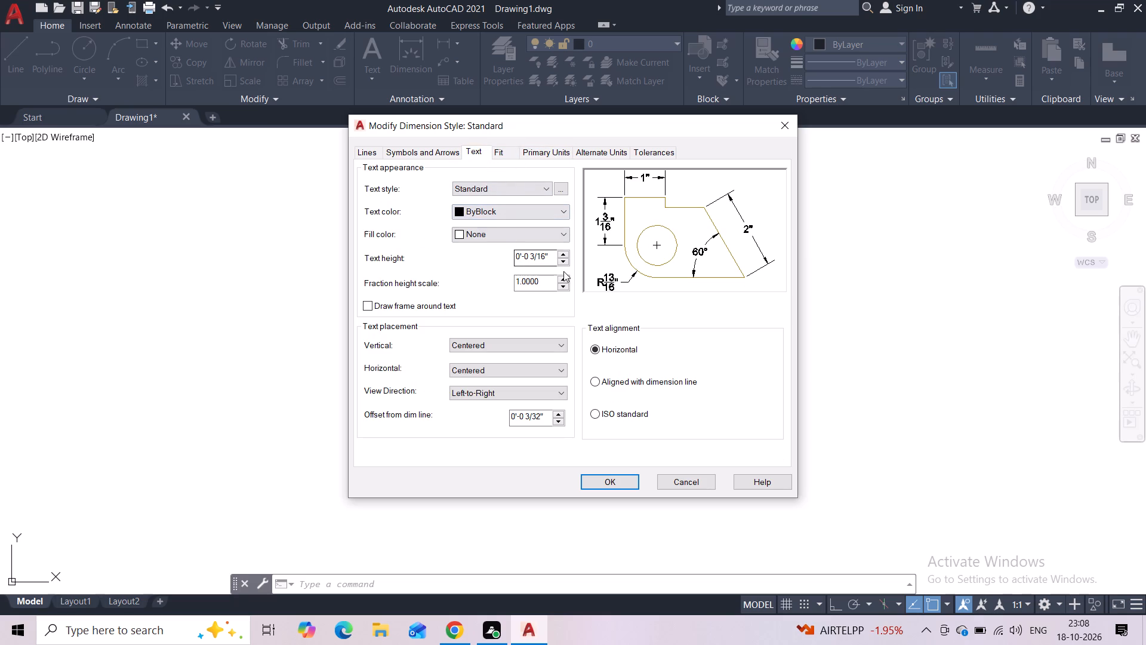
{"action": "left_click", "coordinate": [562, 253]}
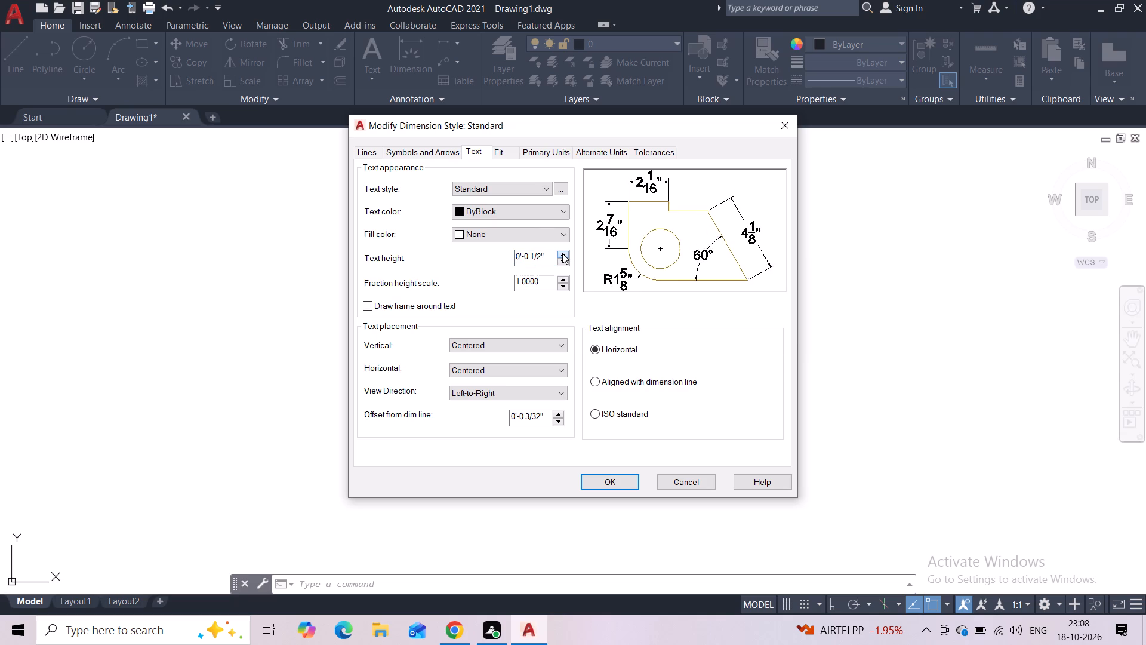
{"action": "left_click", "coordinate": [616, 481]}
{"action": "left_click", "coordinate": [753, 234]}
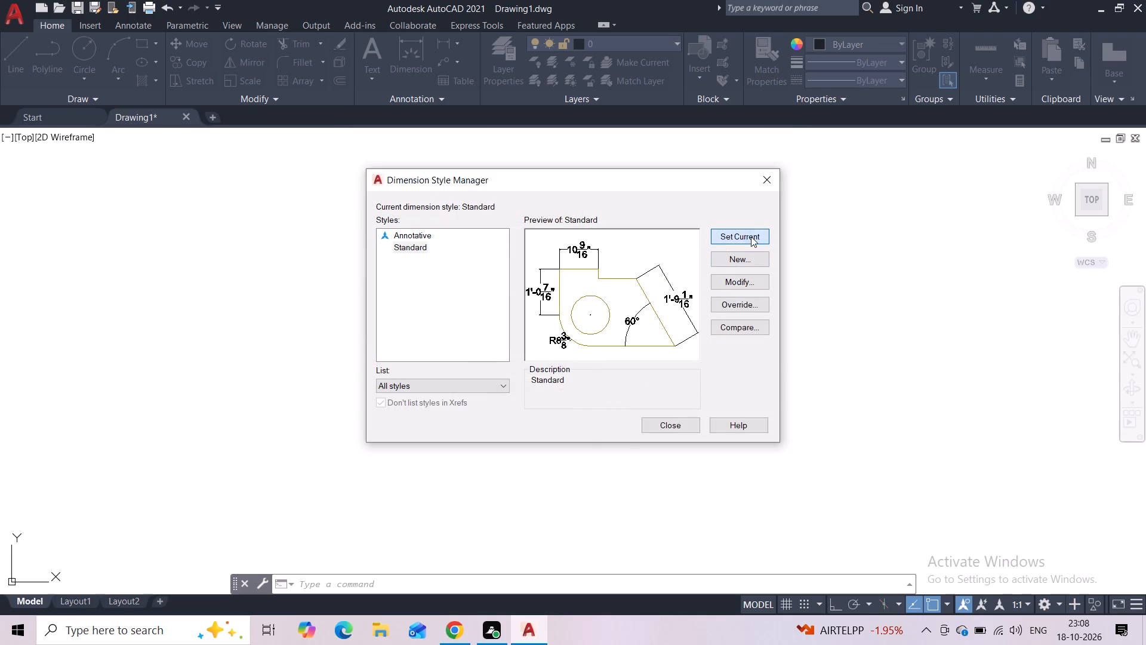
{"action": "left_click", "coordinate": [669, 426]}
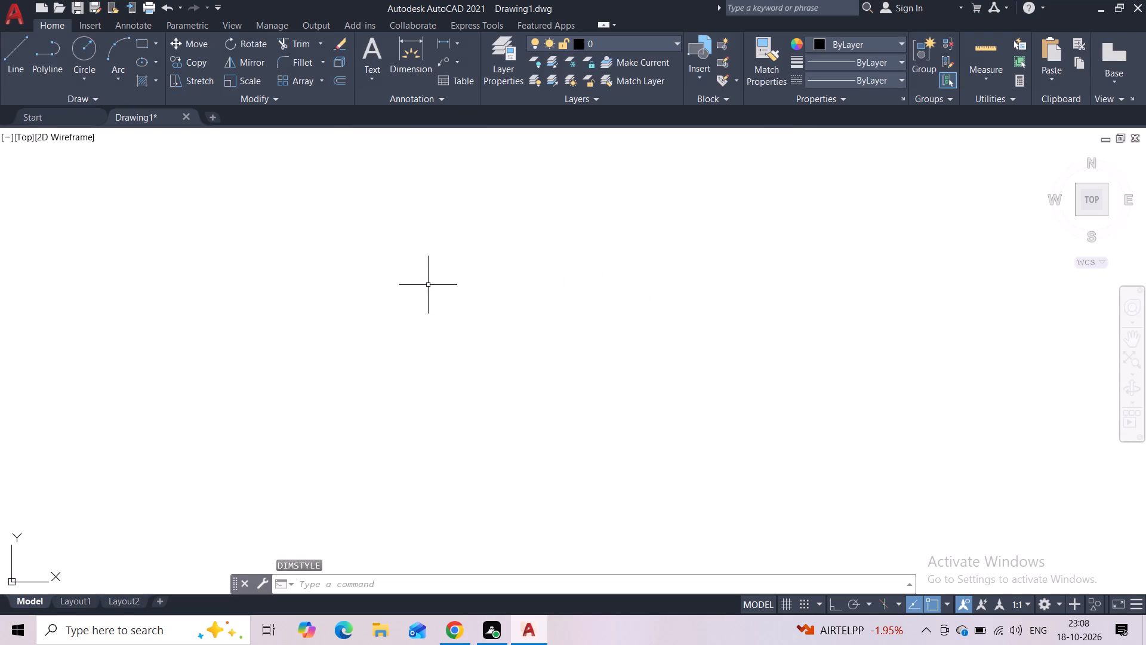
Draw a long horizontal base line with Ortho turned on.
{"action": "left_click", "coordinate": [25, 64]}
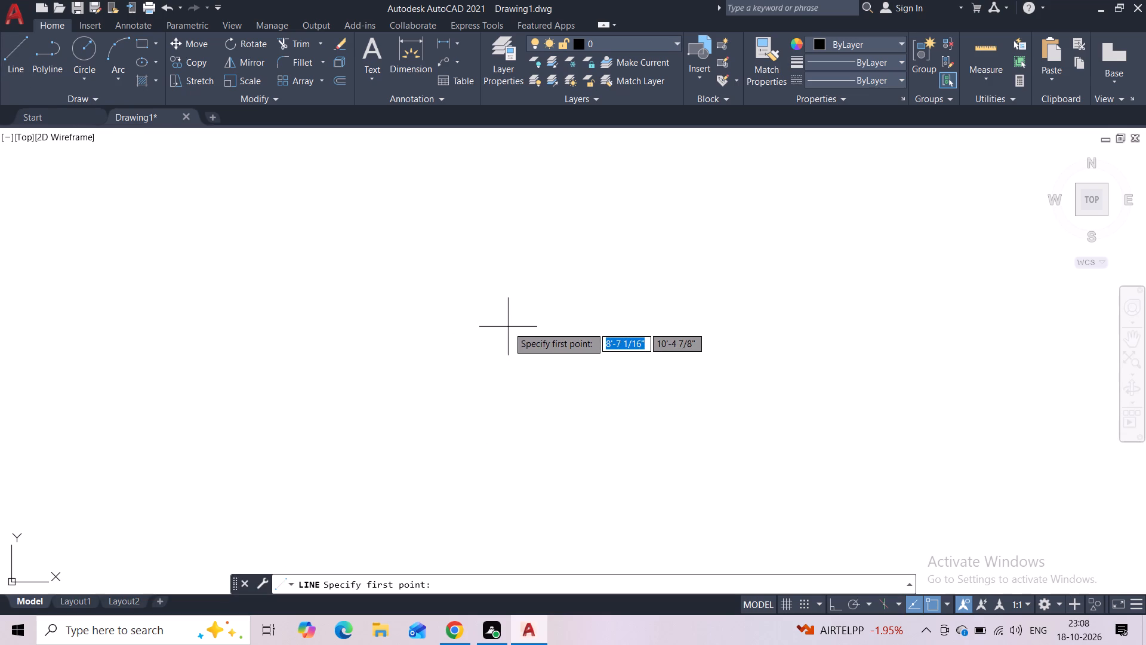
{"action": "left_click", "coordinate": [295, 377]}
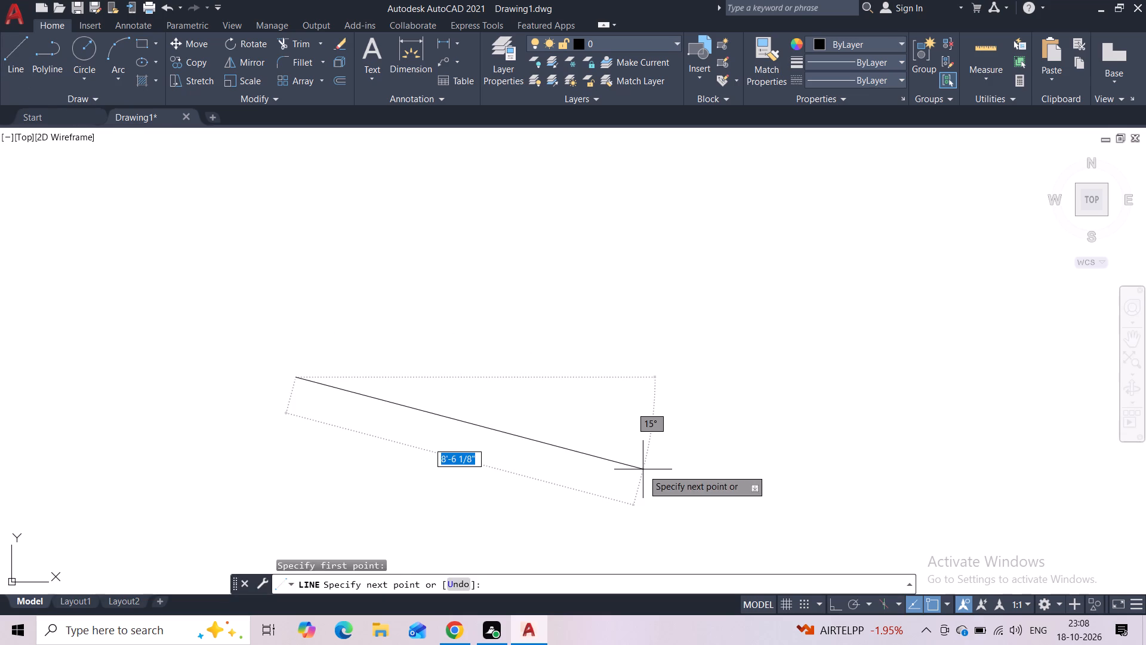
{"action": "key", "text": "F8"}
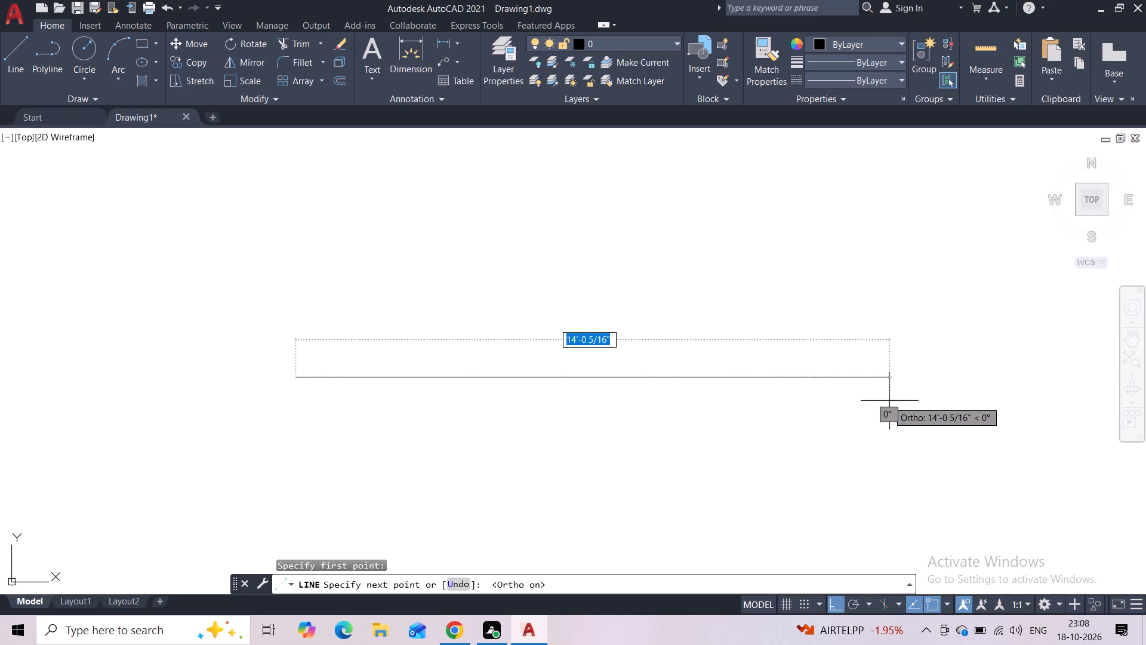
{"action": "left_click", "coordinate": [953, 401]}
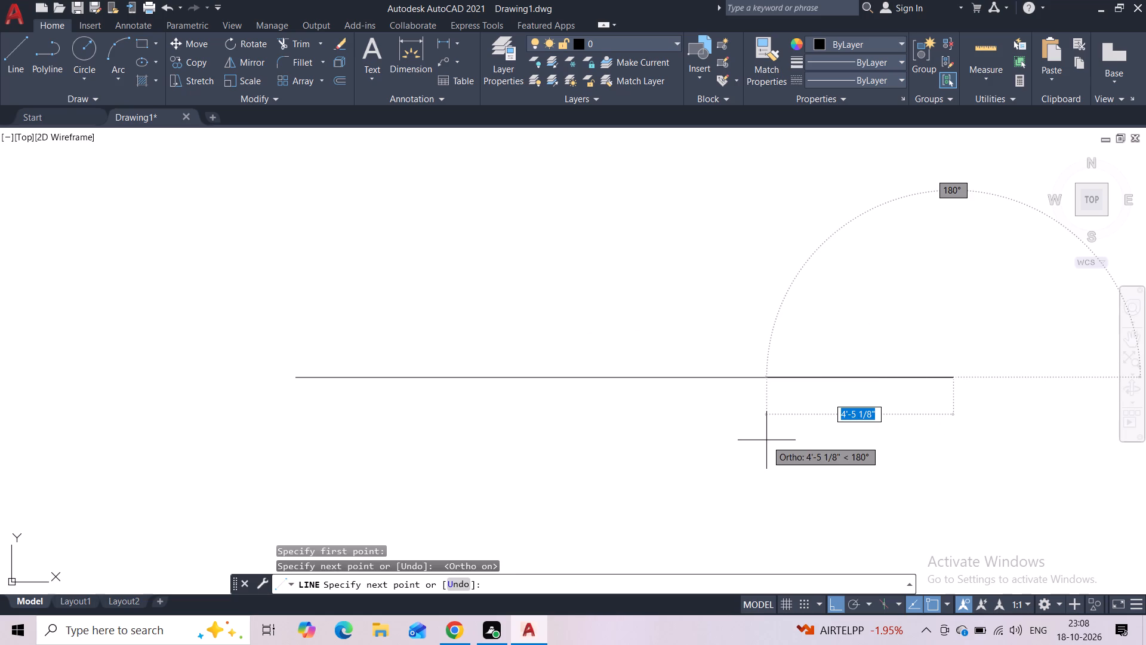
{"action": "key", "text": "Escape"}
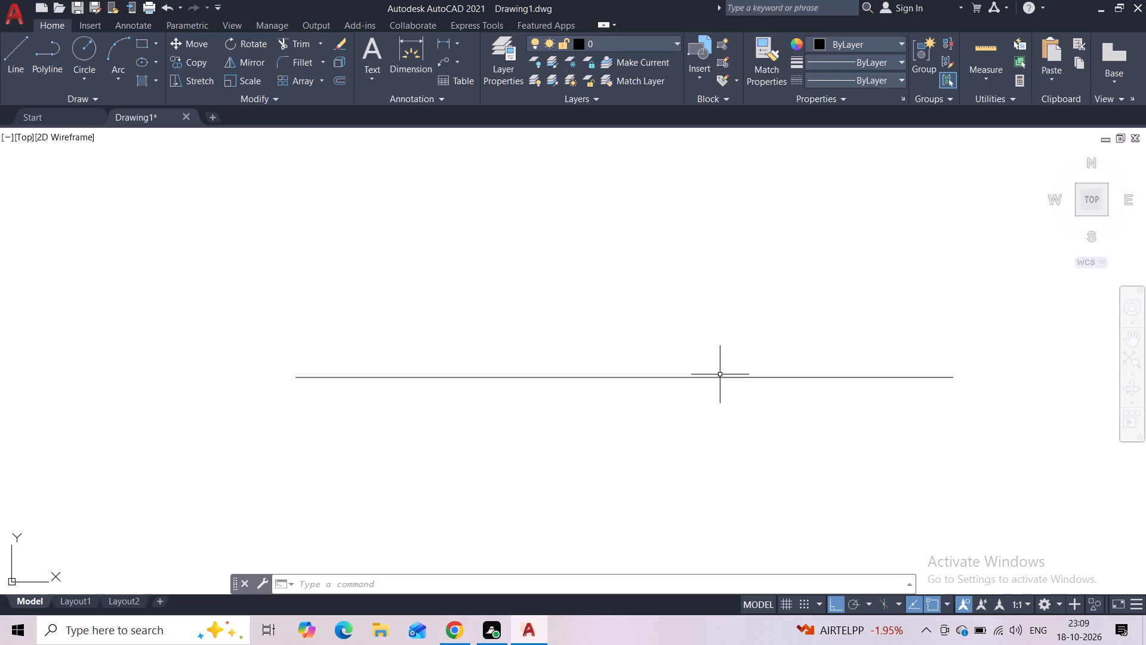
Draw a tall narrow rectangular outline on the base line near its left end, with lines 15' high and an open bottom.
{"action": "left_click", "coordinate": [23, 58]}
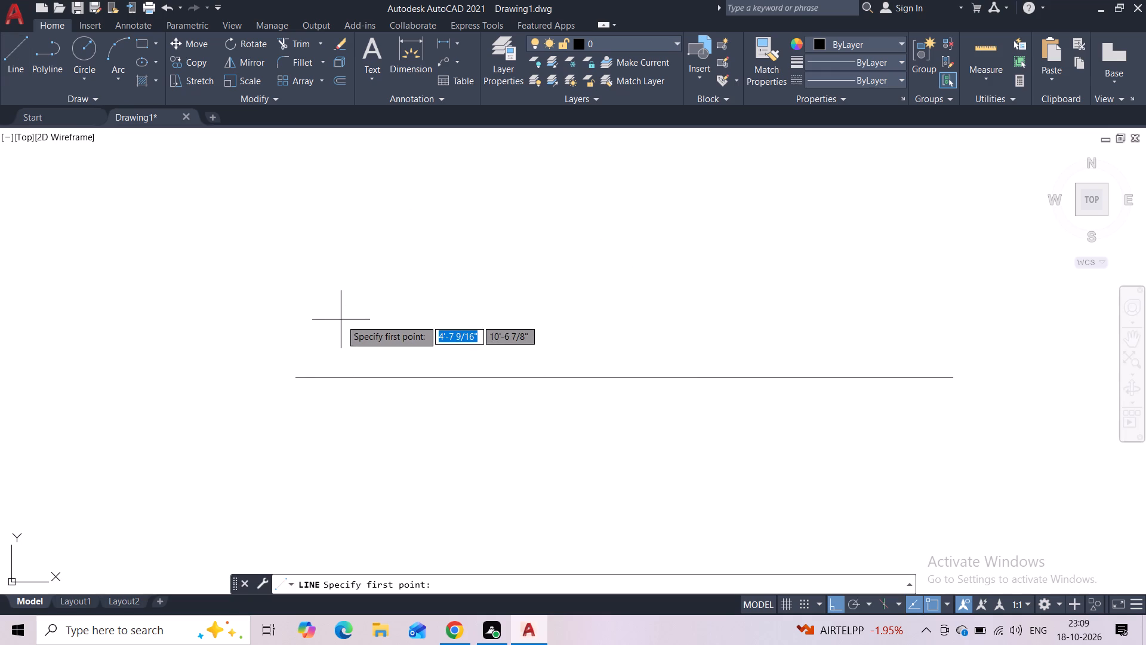
{"action": "left_click", "coordinate": [366, 377]}
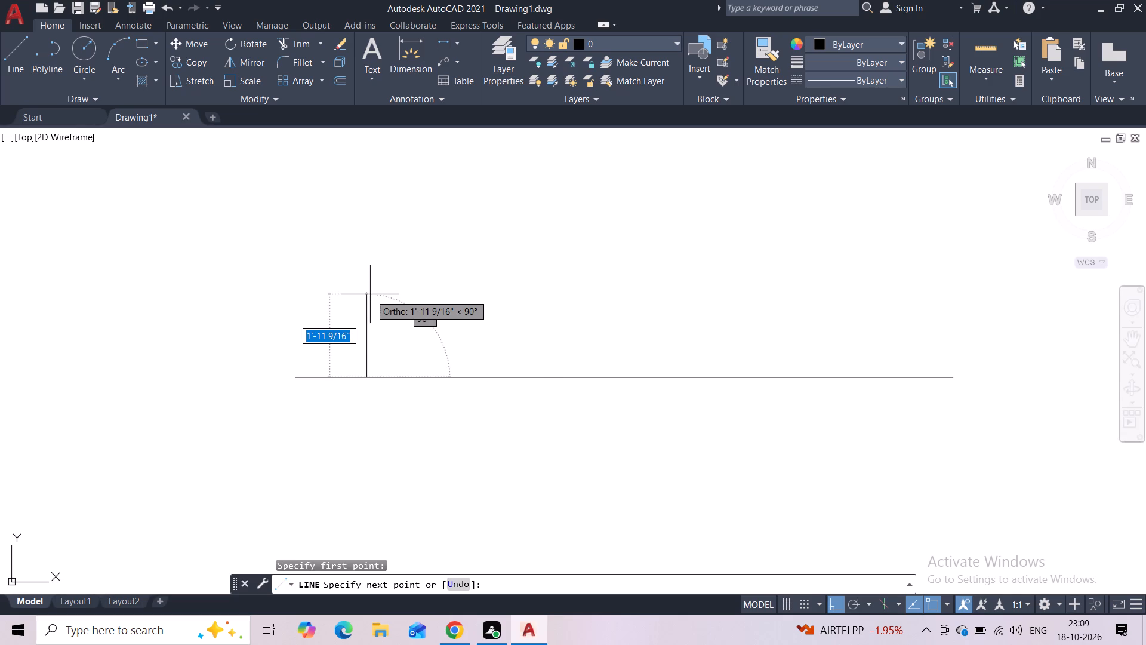
{"action": "type", "text": "15'"}
{"action": "key", "text": "Return"}
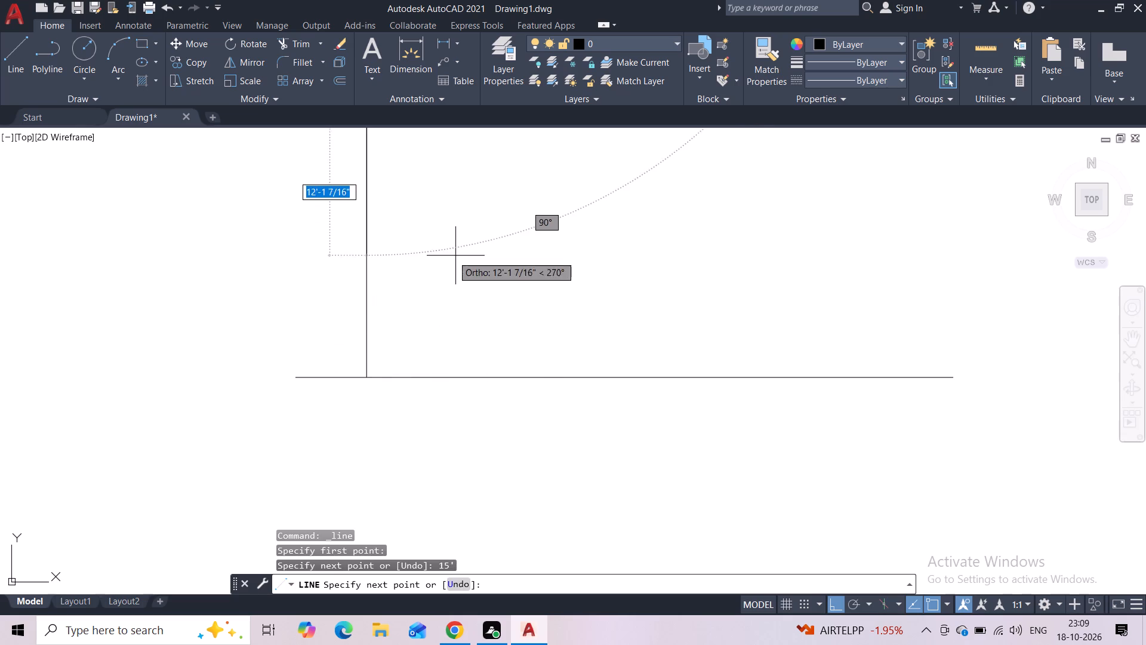
{"action": "scroll", "coordinate": [456, 254], "scroll_direction": "down", "scroll_amount": 2}
{"action": "middle_click_drag", "start_coordinate": [458, 241], "coordinate": [390, 403]}
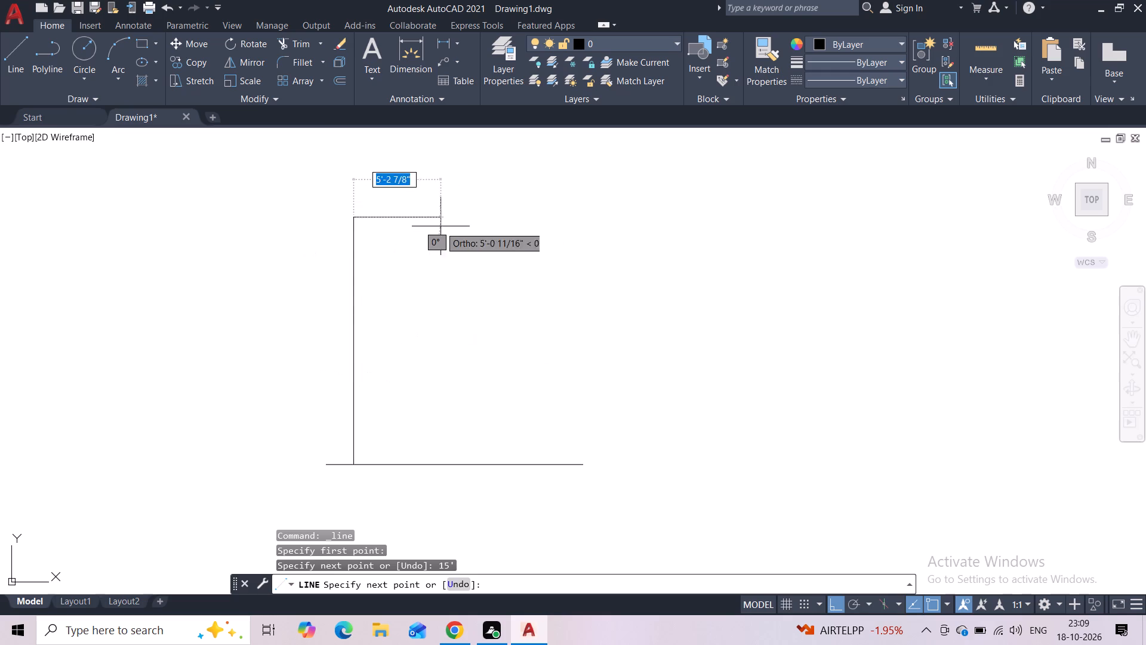
{"action": "left_click", "coordinate": [431, 231]}
{"action": "left_click", "coordinate": [428, 469]}
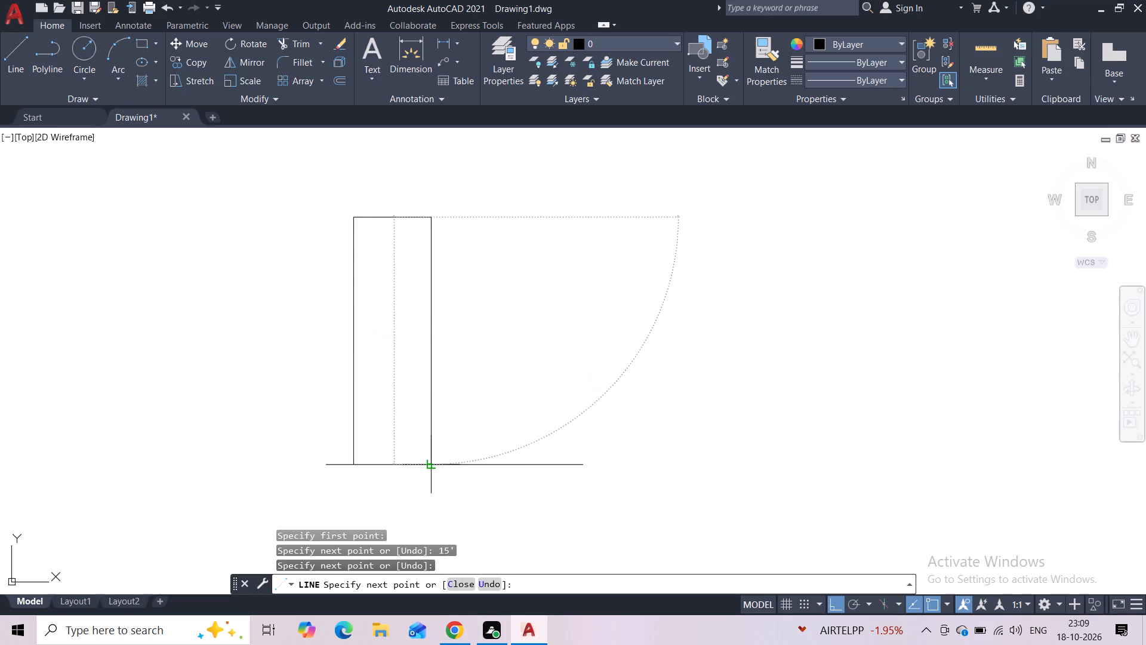
{"action": "key", "text": "Escape"}
Offset the tall outline's top line 3' downward to form a horizontal divider.
{"action": "scroll", "coordinate": [480, 341], "scroll_direction": "down", "scroll_amount": 1}
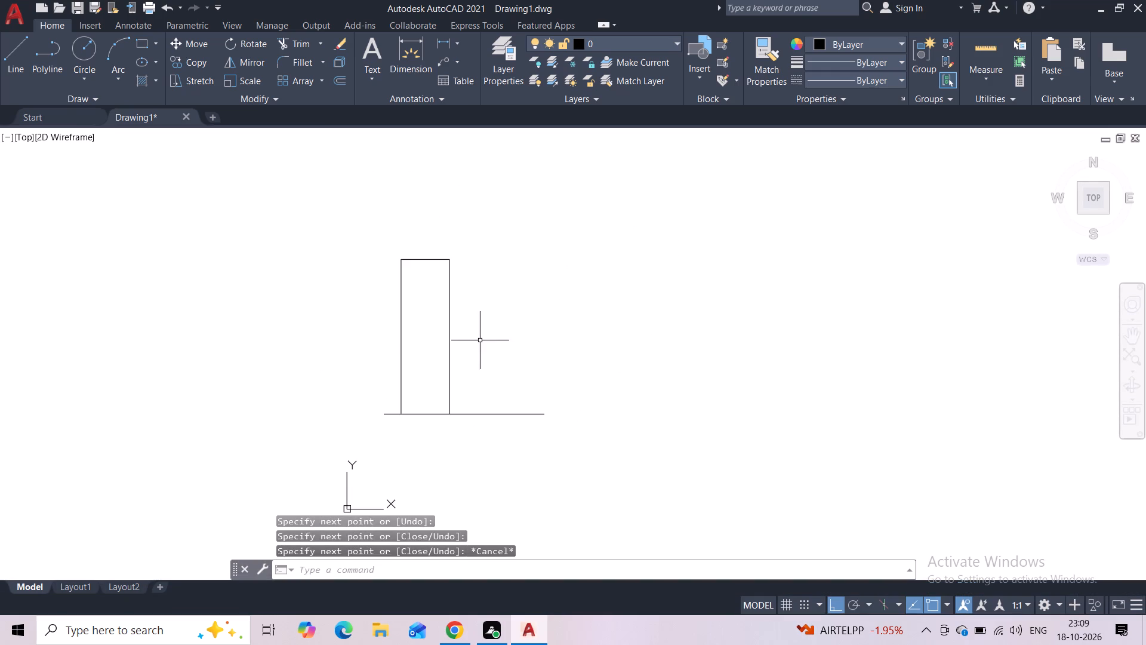
{"action": "middle_click_drag", "start_coordinate": [493, 317], "coordinate": [473, 335]}
{"action": "scroll", "coordinate": [470, 331], "scroll_direction": "up", "scroll_amount": 1}
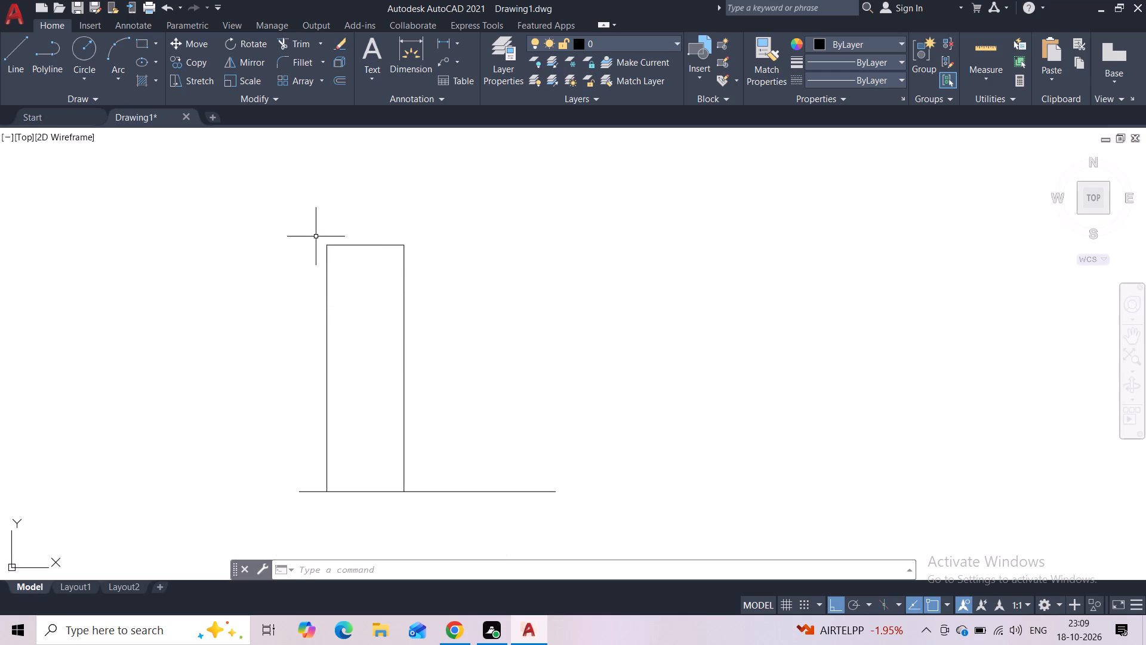
{"action": "left_click", "coordinate": [369, 207]}
{"action": "left_click", "coordinate": [353, 297]}
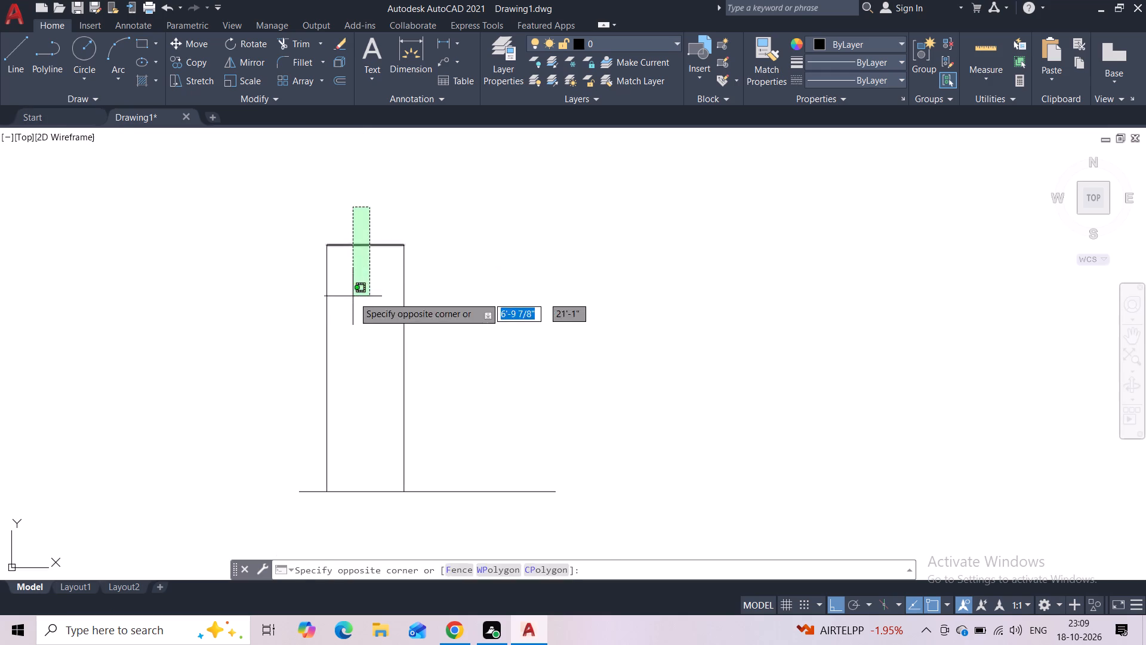
{"action": "left_click", "coordinate": [344, 88]}
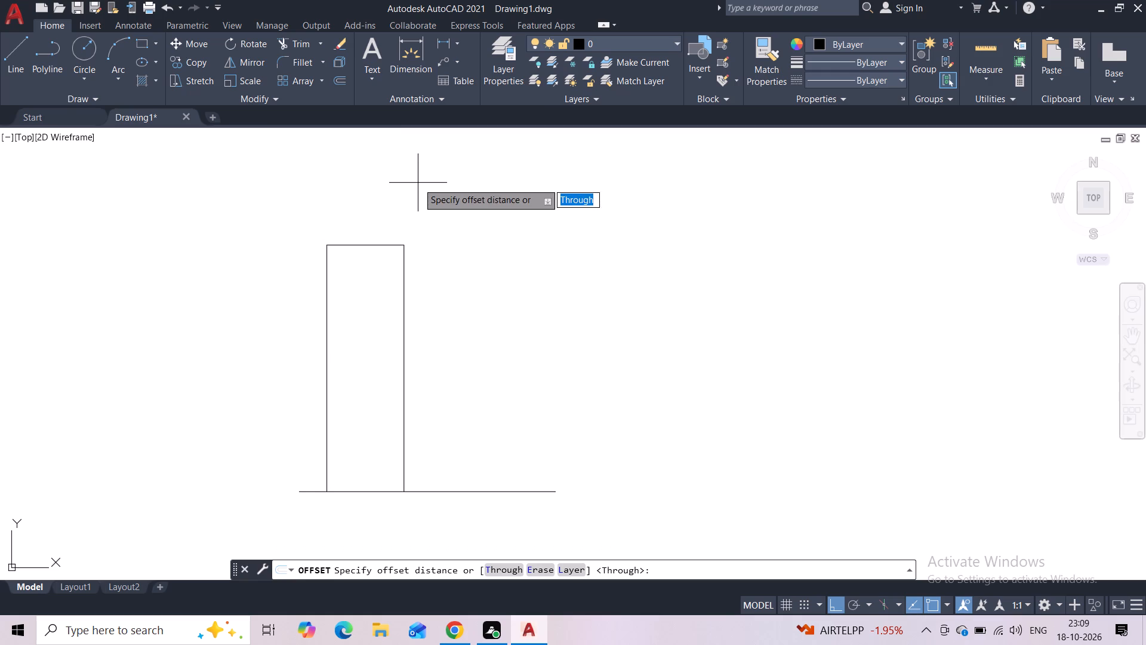
{"action": "type", "text": "3'"}
{"action": "key", "text": "Return"}
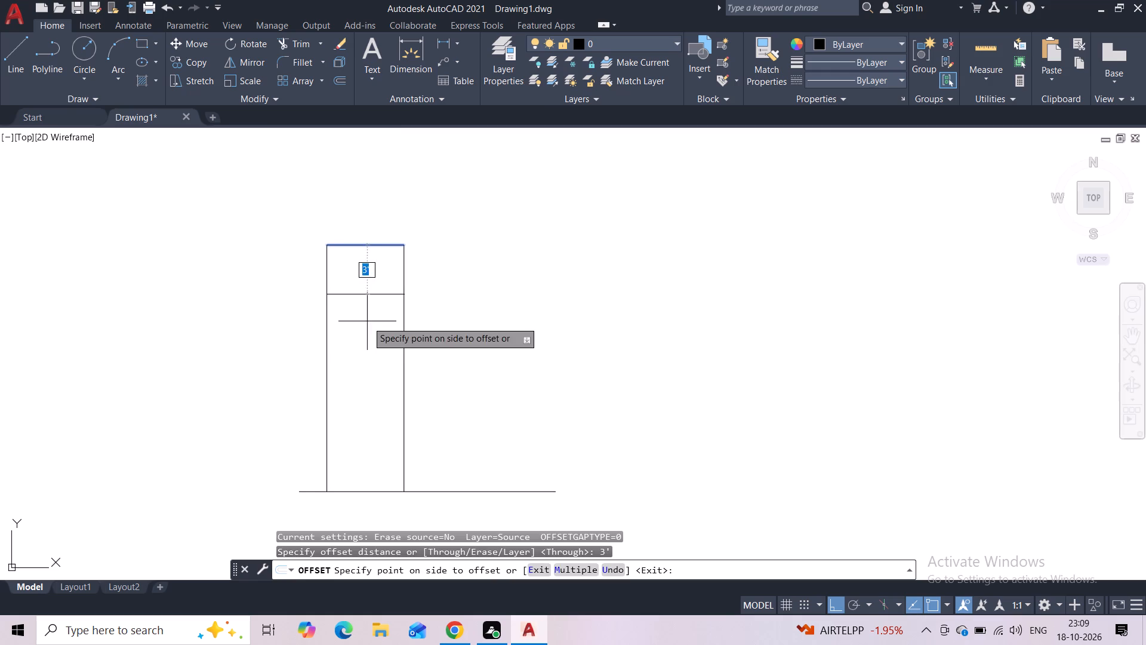
{"action": "left_click", "coordinate": [367, 322]}
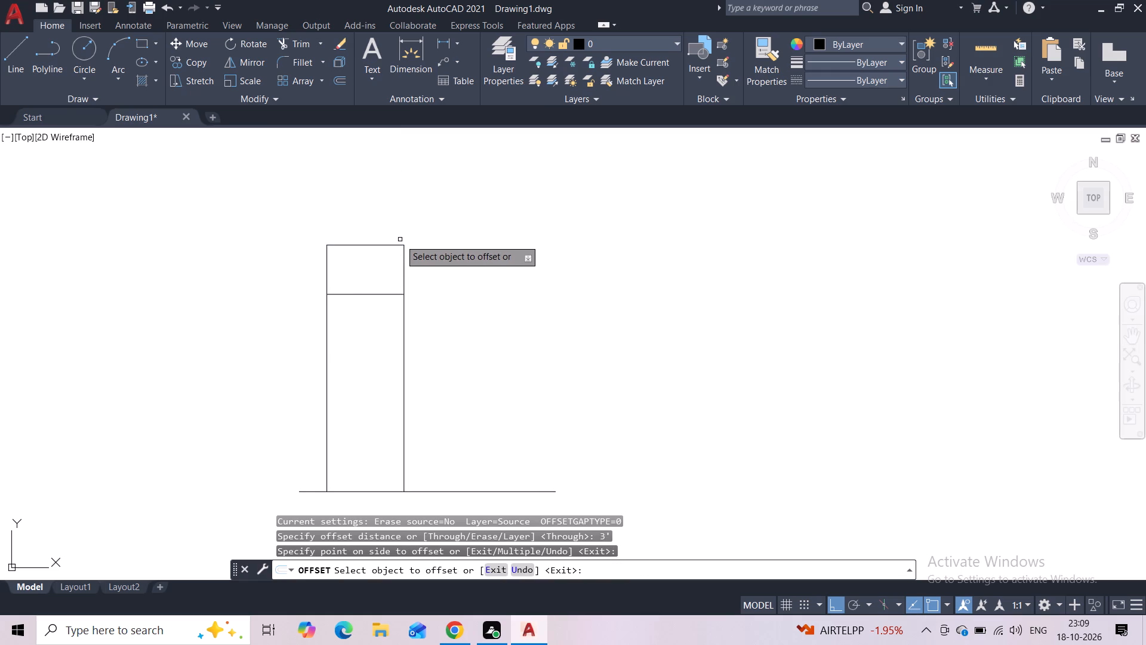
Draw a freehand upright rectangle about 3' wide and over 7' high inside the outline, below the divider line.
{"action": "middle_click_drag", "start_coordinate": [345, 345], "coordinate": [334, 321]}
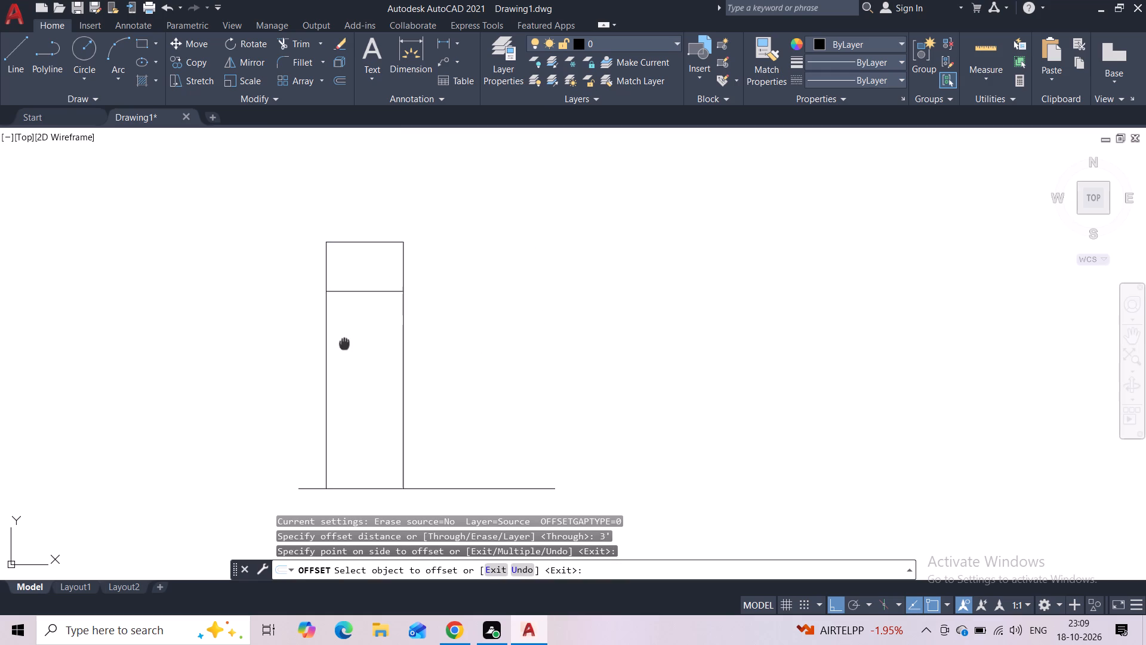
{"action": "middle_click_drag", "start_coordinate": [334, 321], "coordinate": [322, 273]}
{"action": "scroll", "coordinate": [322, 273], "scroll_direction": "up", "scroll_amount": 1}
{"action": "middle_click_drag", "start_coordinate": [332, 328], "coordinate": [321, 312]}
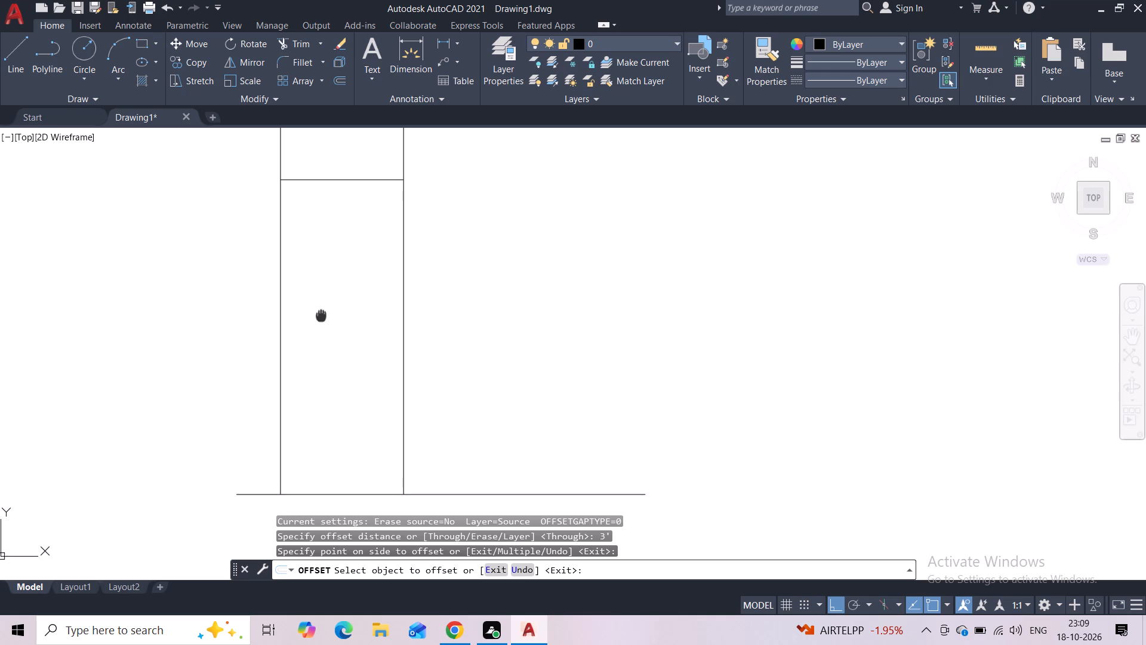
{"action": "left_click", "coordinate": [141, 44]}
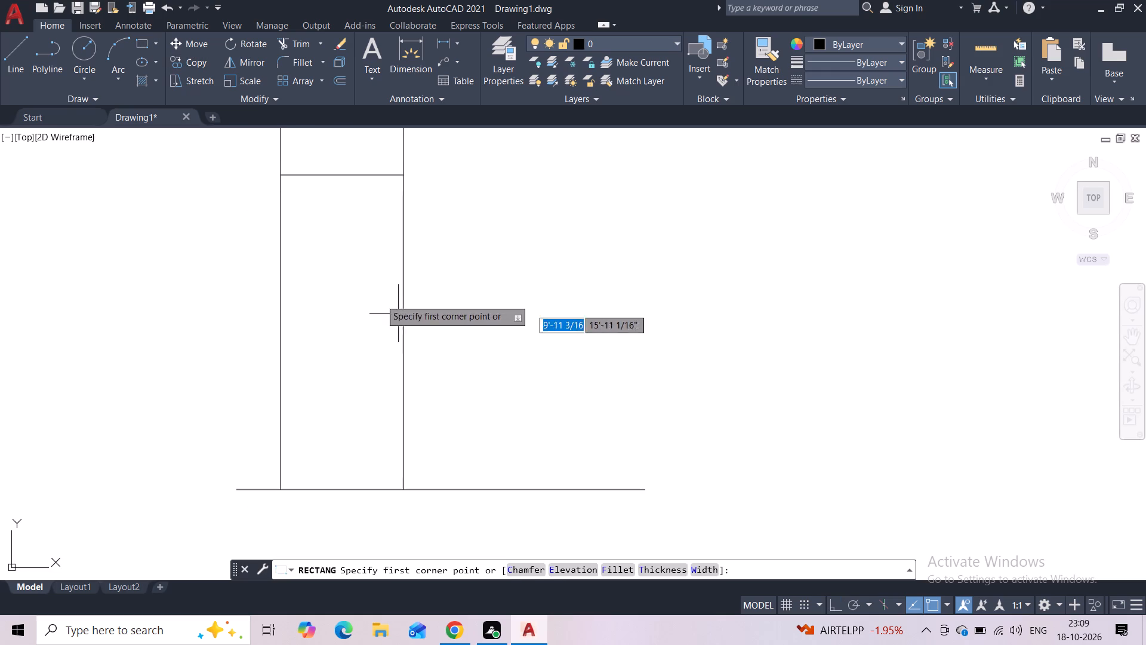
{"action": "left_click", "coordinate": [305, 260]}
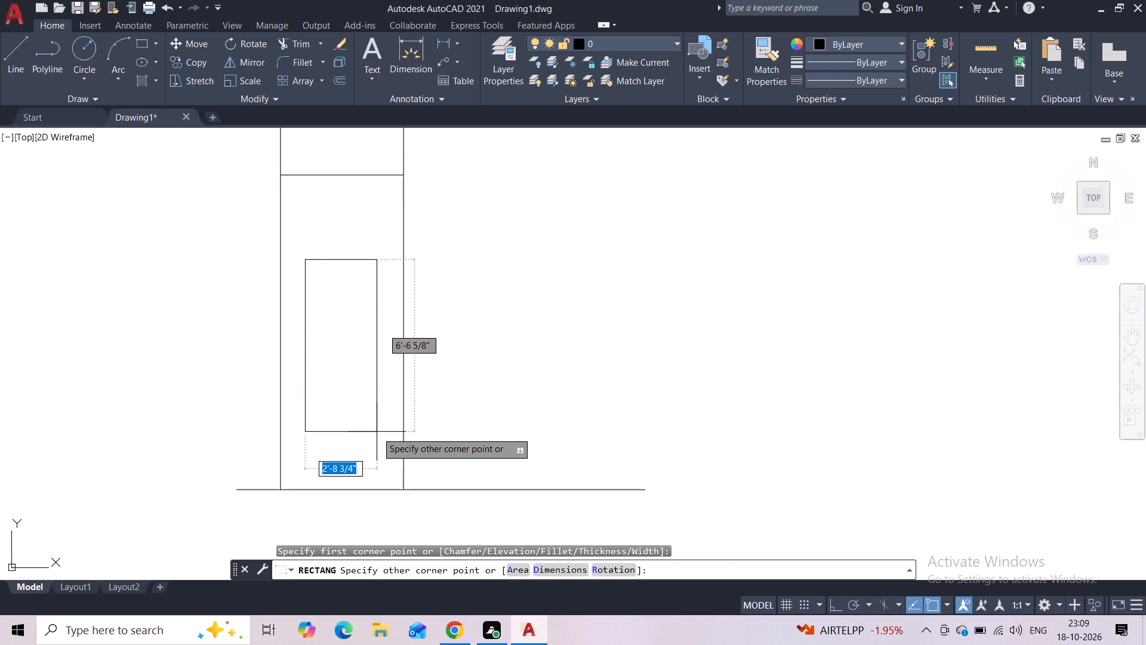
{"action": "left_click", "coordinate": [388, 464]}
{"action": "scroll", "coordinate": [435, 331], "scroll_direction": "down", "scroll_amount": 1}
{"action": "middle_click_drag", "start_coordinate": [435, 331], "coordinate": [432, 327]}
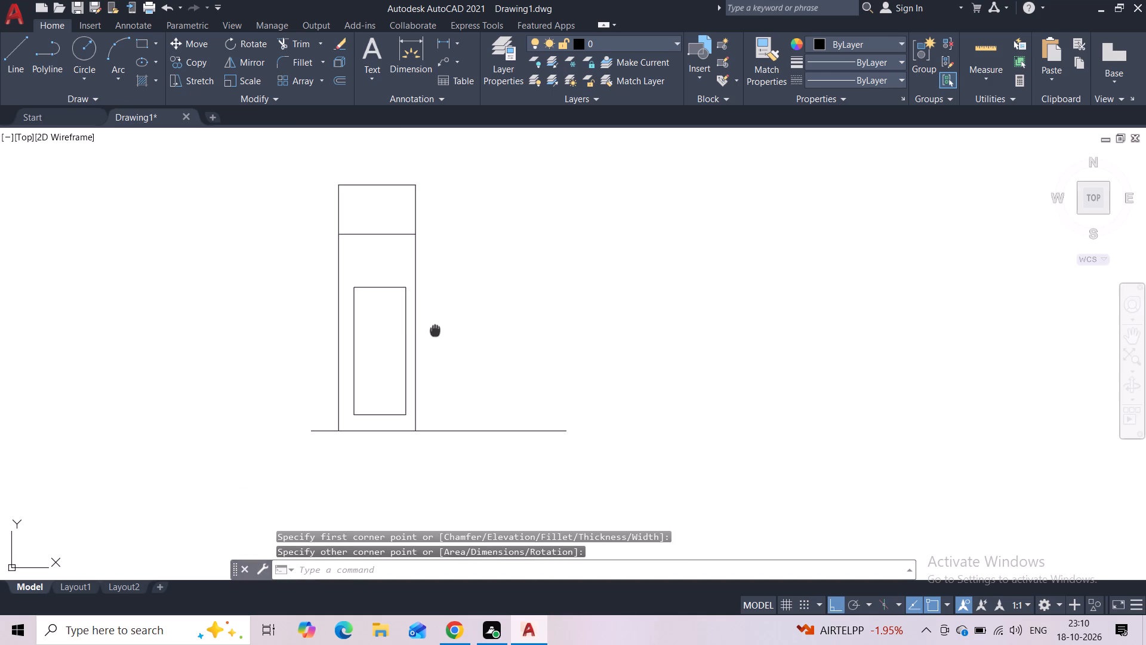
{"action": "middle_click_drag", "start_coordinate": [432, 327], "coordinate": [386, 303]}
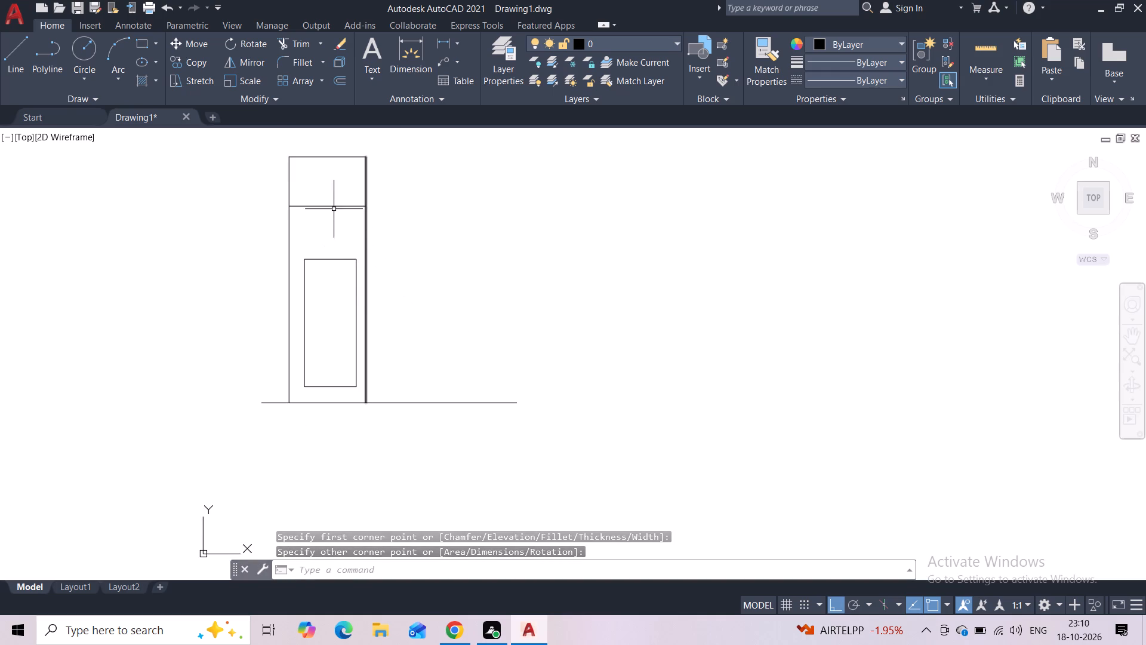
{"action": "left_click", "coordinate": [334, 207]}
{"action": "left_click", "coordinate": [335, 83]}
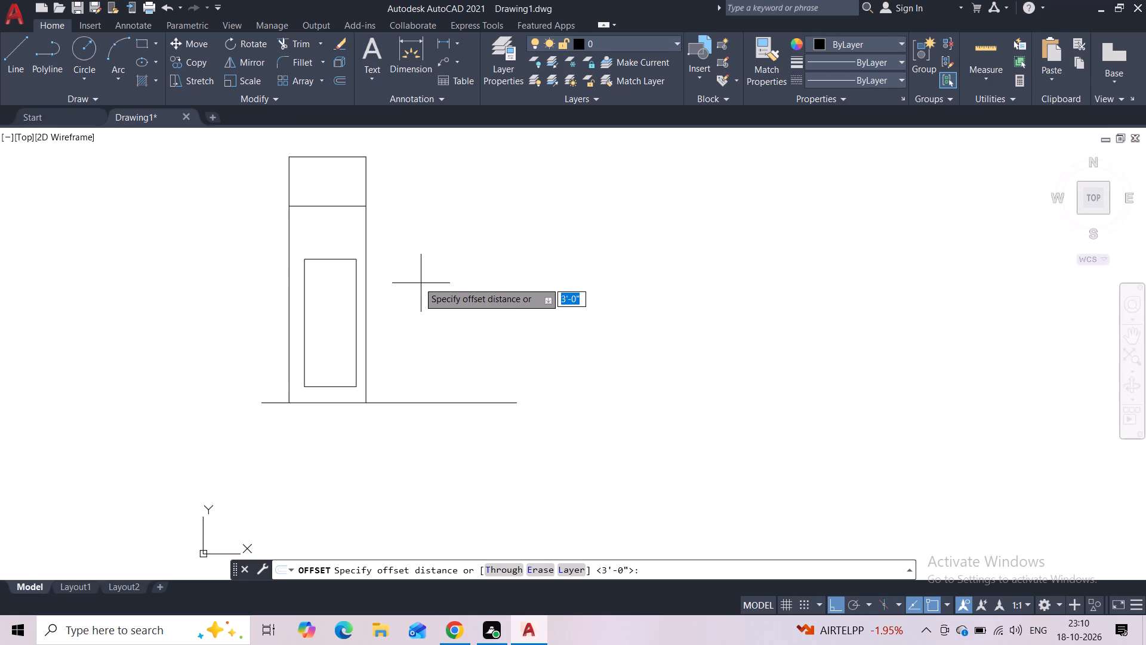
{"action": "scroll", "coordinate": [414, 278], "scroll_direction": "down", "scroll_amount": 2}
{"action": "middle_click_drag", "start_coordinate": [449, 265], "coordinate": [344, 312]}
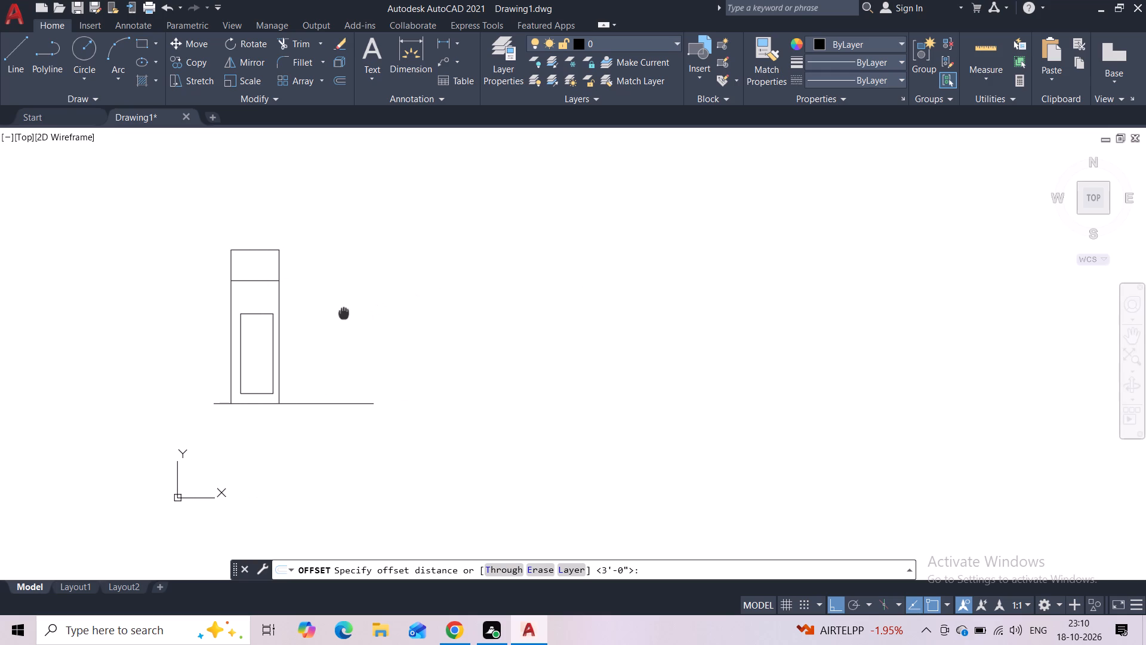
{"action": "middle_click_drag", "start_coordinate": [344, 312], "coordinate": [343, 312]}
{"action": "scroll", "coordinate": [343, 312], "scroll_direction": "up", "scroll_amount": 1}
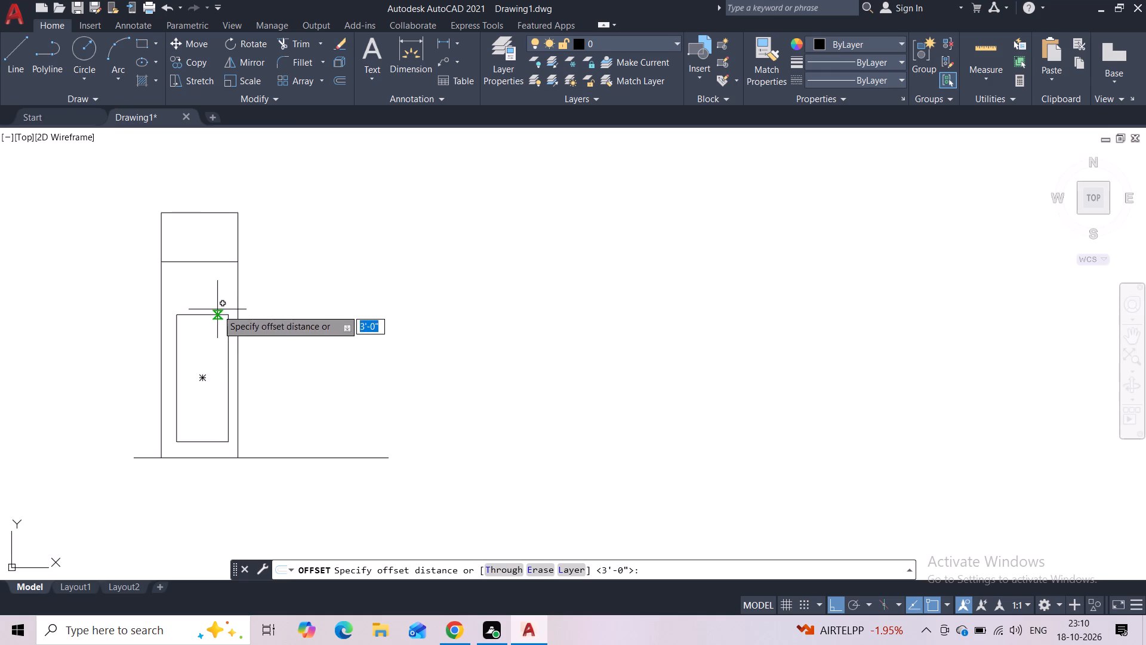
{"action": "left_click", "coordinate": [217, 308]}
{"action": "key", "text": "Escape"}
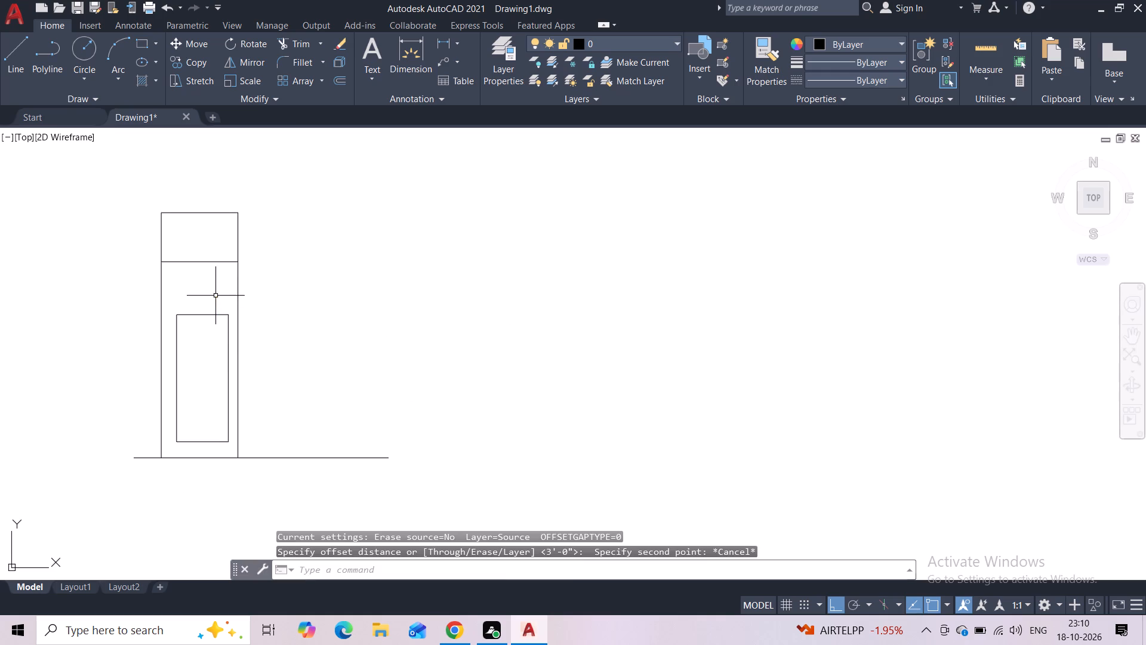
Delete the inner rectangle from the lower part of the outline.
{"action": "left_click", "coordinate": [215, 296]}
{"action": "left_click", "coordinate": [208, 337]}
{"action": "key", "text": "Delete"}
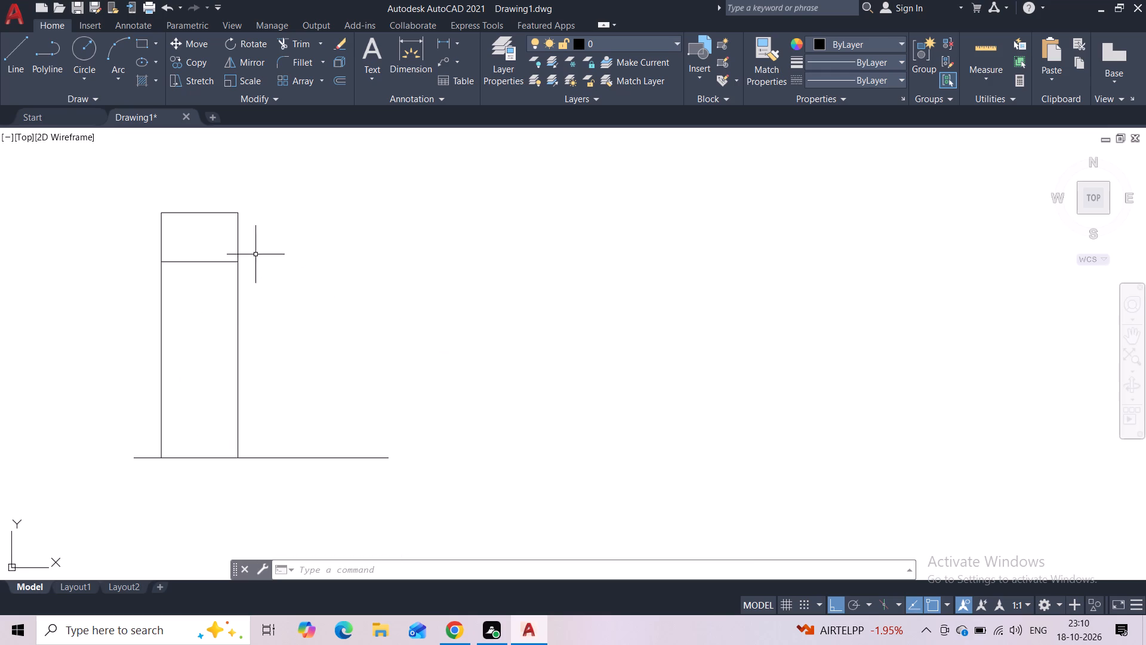
Offset the outline's top line 1' downward.
{"action": "left_click", "coordinate": [198, 201]}
{"action": "left_click", "coordinate": [194, 220]}
{"action": "left_click", "coordinate": [342, 78]}
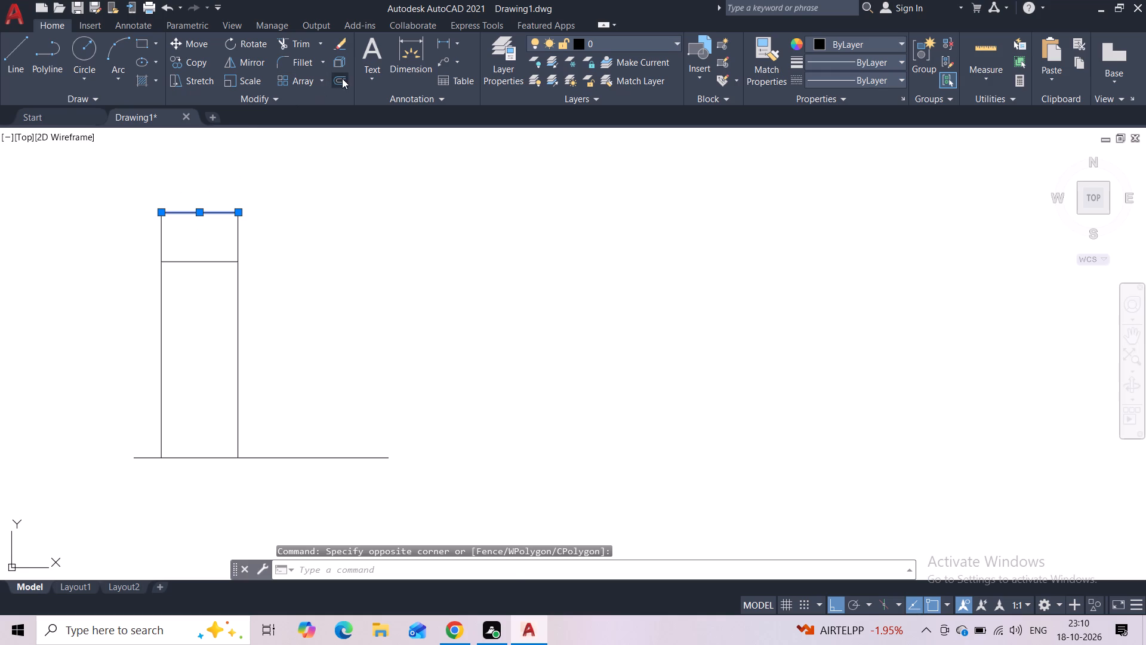
{"action": "type", "text": "1'"}
{"action": "key", "text": "Return"}
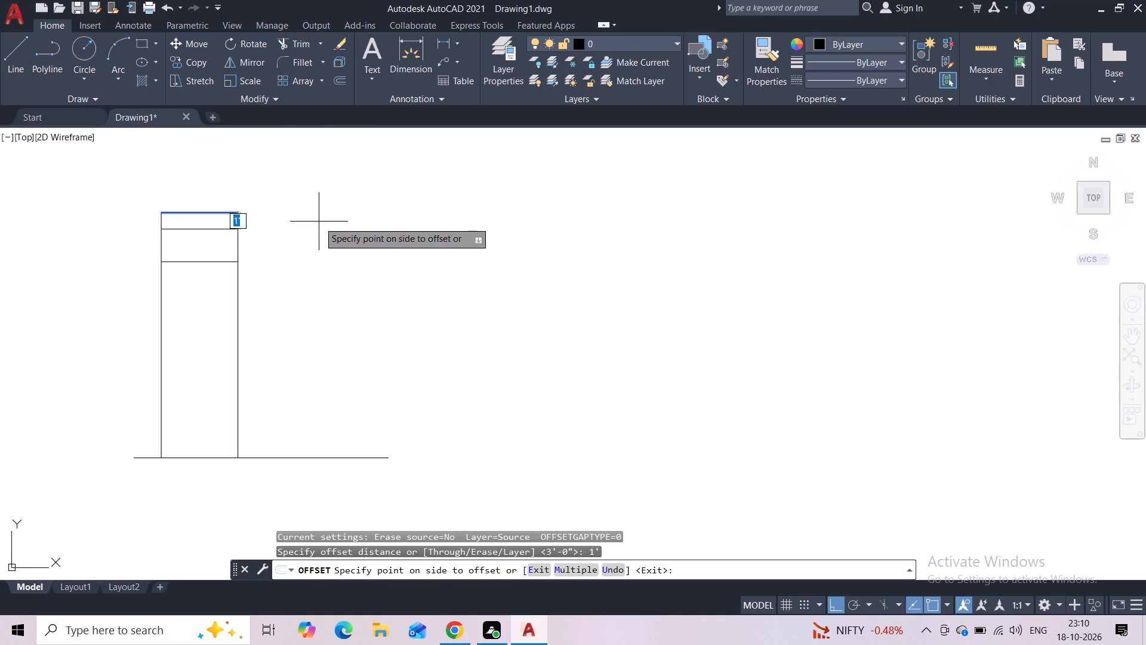
{"action": "left_click", "coordinate": [285, 231]}
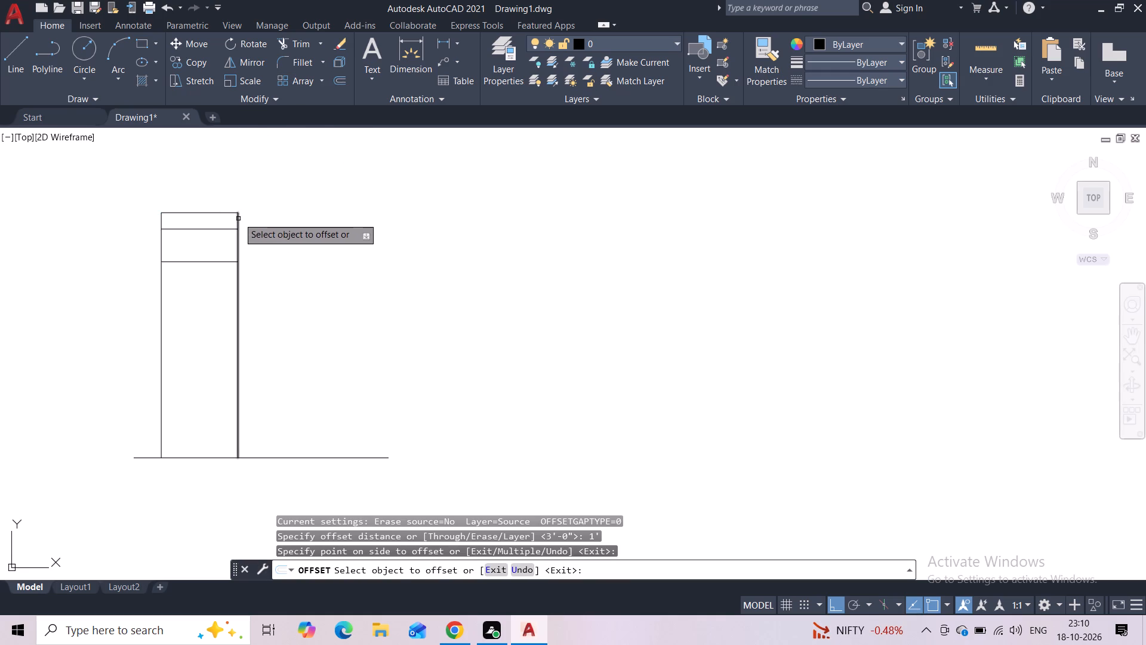
{"action": "key", "text": "Escape"}
Trim away the top line and both side lines above the 1' offset line.
{"action": "left_click", "coordinate": [303, 40]}
{"action": "scroll", "coordinate": [150, 211], "scroll_direction": "up", "scroll_amount": 3}
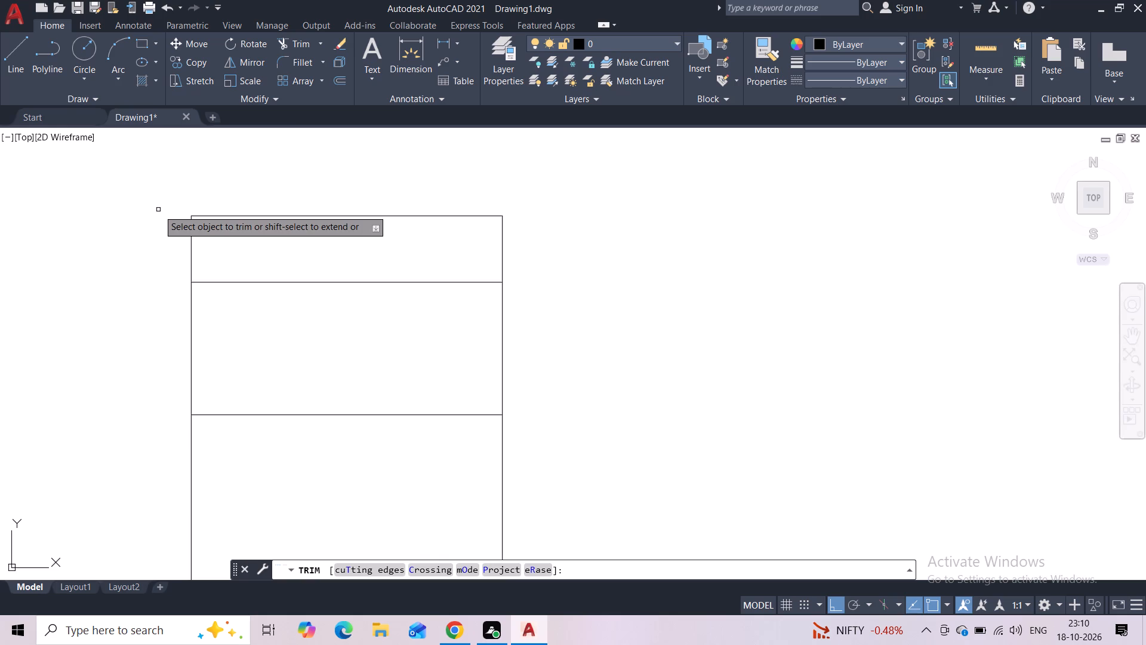
{"action": "left_click_drag", "start_coordinate": [165, 212], "coordinate": [548, 241]}
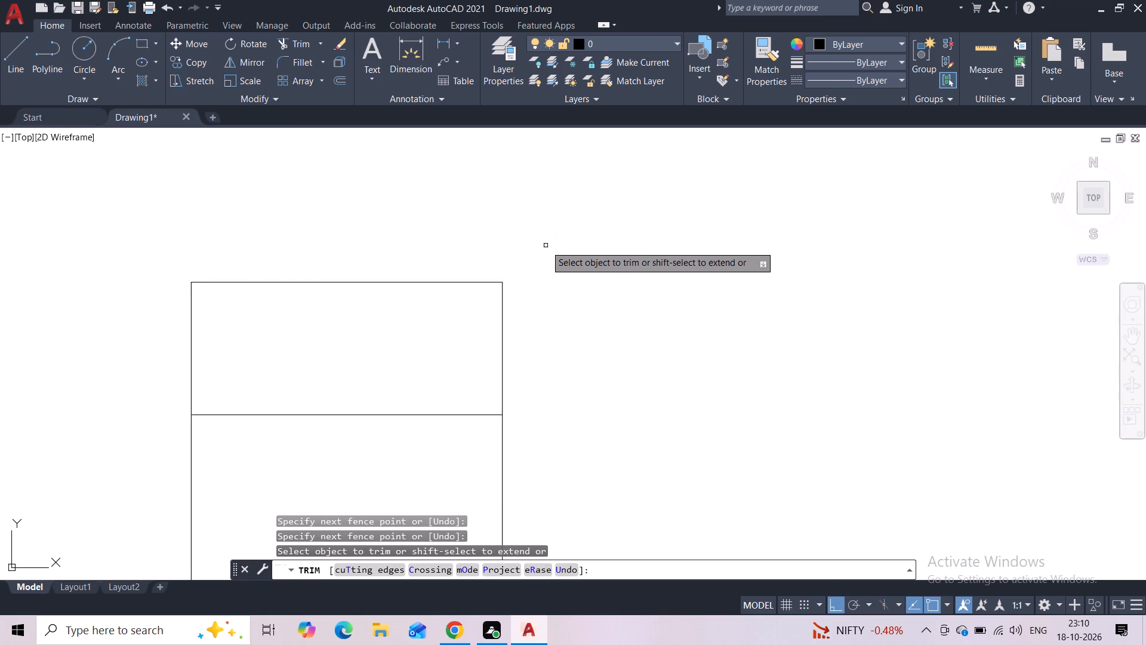
{"action": "scroll", "coordinate": [544, 253], "scroll_direction": "down", "scroll_amount": 4}
{"action": "middle_click_drag", "start_coordinate": [569, 272], "coordinate": [381, 274]}
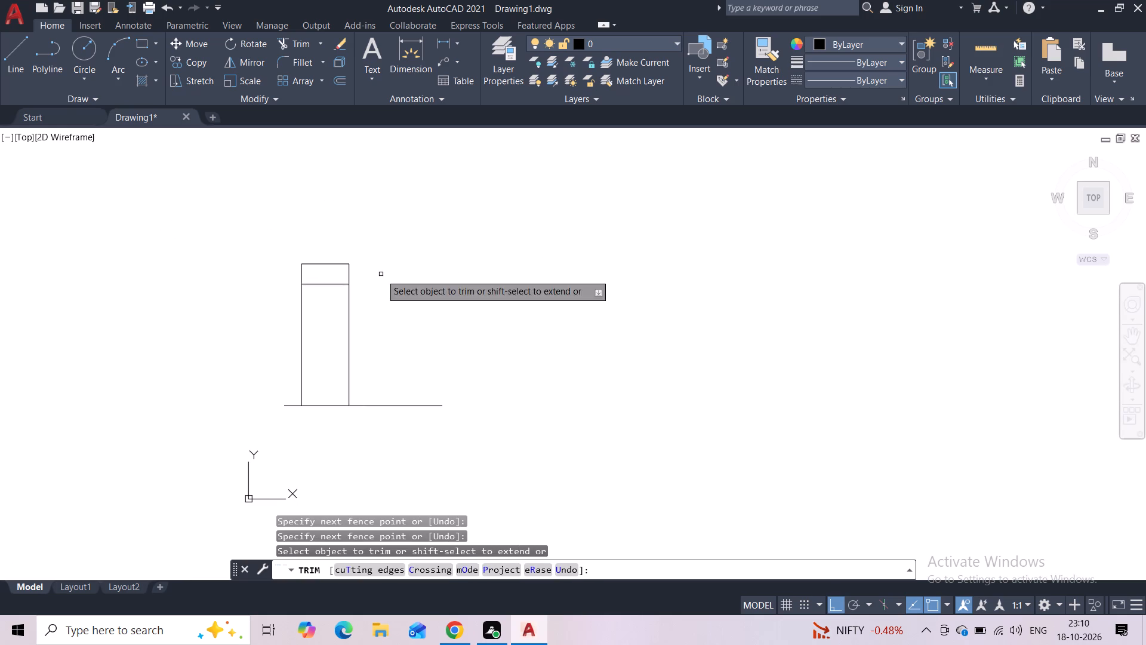
{"action": "key", "text": "Escape"}
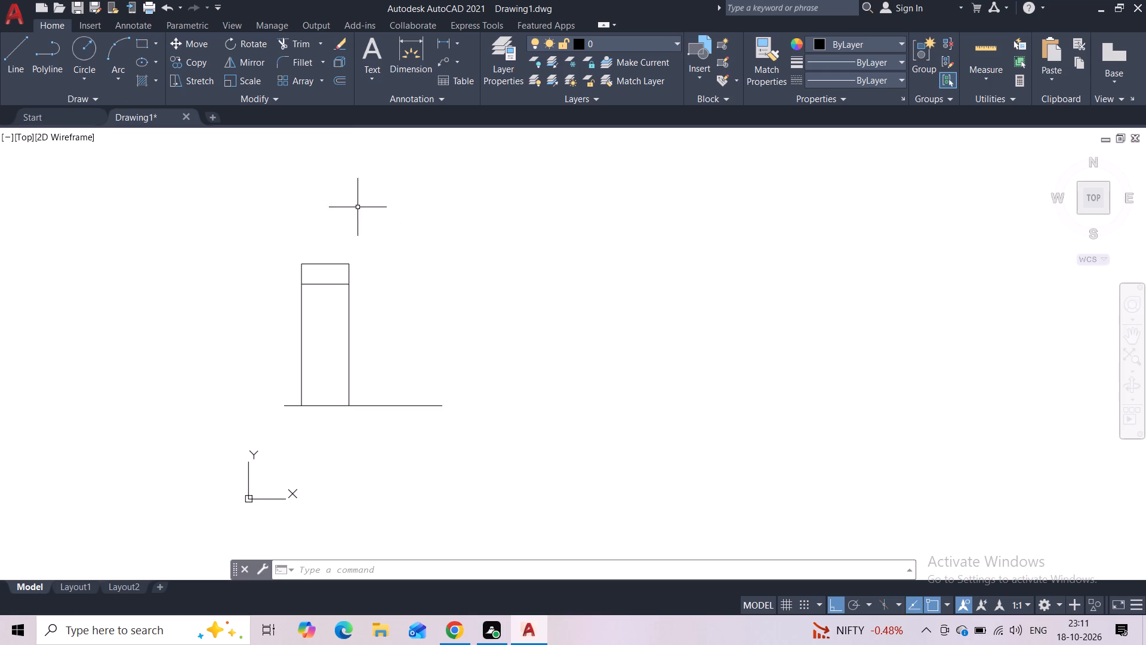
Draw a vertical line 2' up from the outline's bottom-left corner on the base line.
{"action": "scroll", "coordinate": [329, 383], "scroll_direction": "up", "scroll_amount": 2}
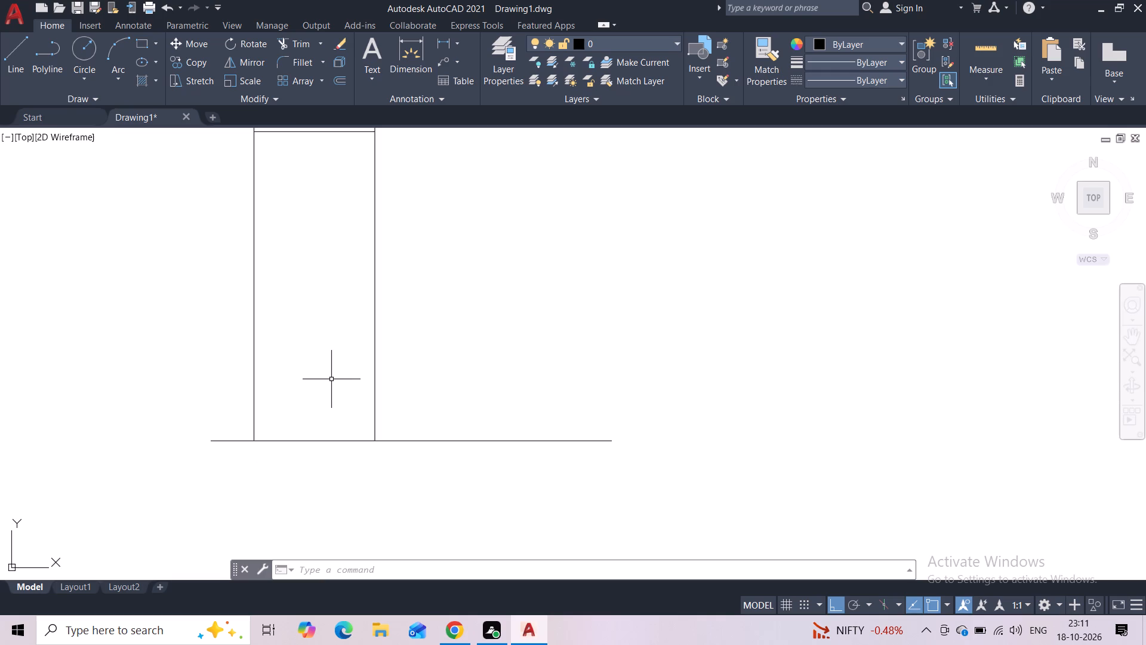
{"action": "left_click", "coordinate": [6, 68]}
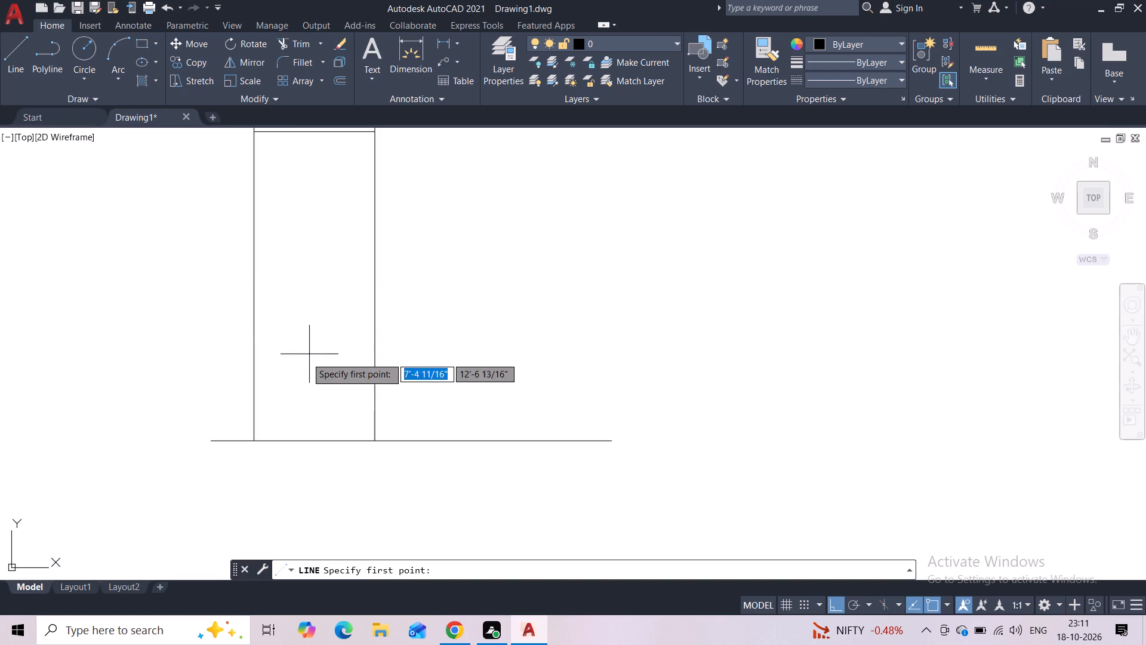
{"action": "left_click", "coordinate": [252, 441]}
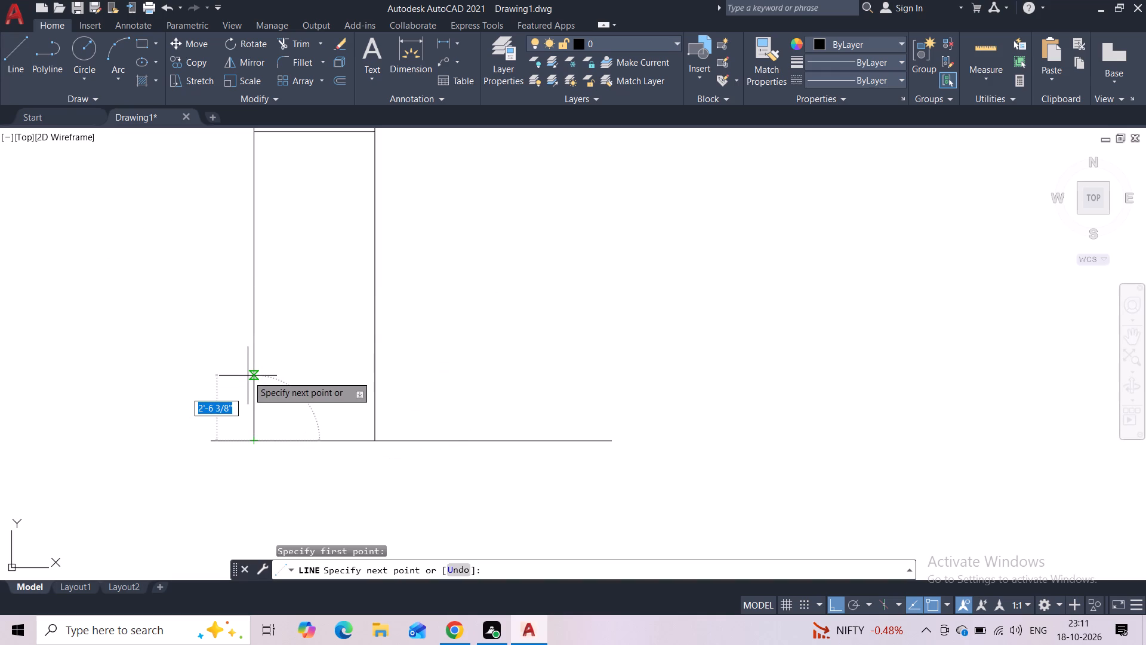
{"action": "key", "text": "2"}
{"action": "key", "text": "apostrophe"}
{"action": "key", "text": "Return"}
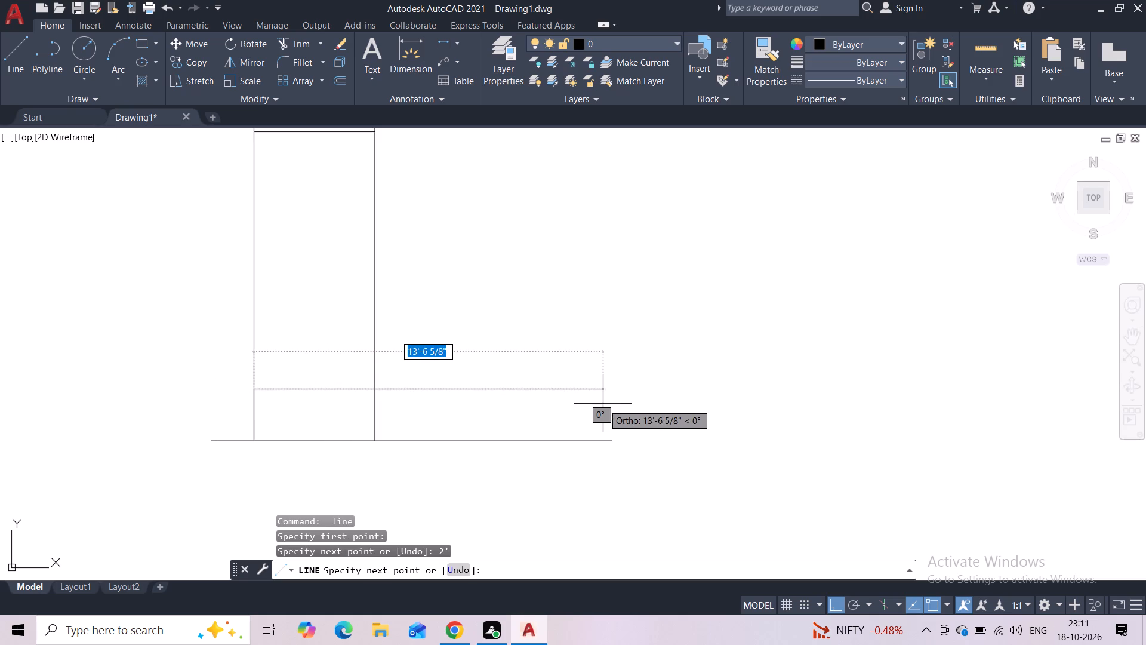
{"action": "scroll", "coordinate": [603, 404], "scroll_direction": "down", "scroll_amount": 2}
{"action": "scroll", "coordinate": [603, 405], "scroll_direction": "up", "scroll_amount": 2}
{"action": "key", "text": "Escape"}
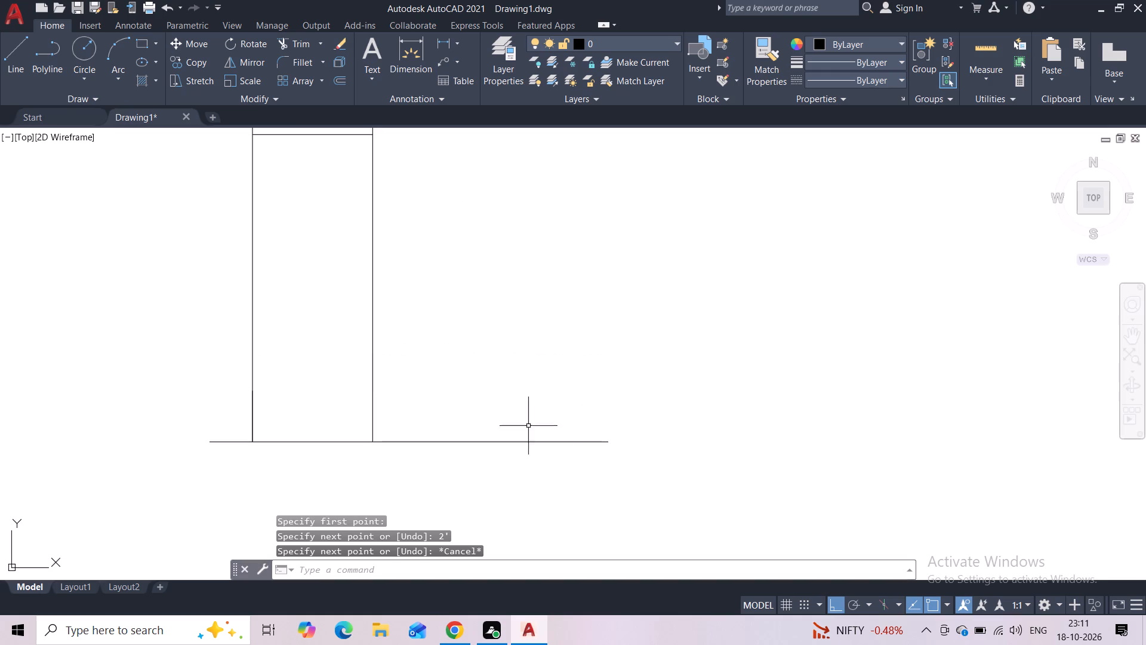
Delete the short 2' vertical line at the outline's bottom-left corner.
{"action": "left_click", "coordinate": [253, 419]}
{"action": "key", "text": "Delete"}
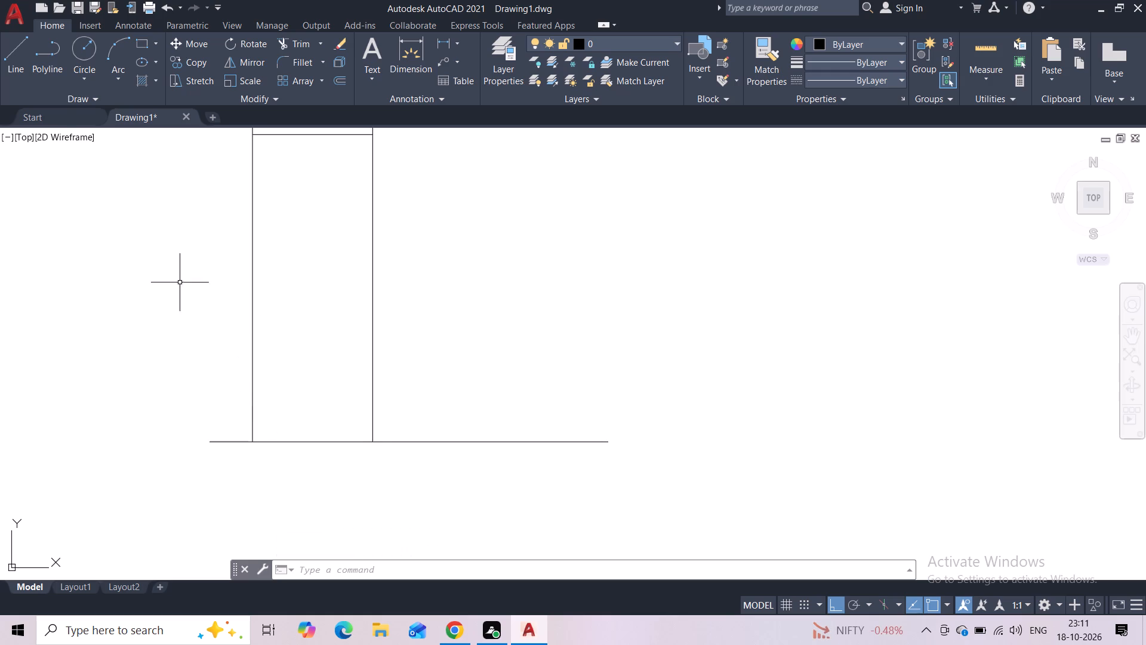
Draw a line 1.5' up from the outline's bottom-left corner, continuing horizontally about 33'-5" to the right across the outline.
{"action": "left_click", "coordinate": [7, 62]}
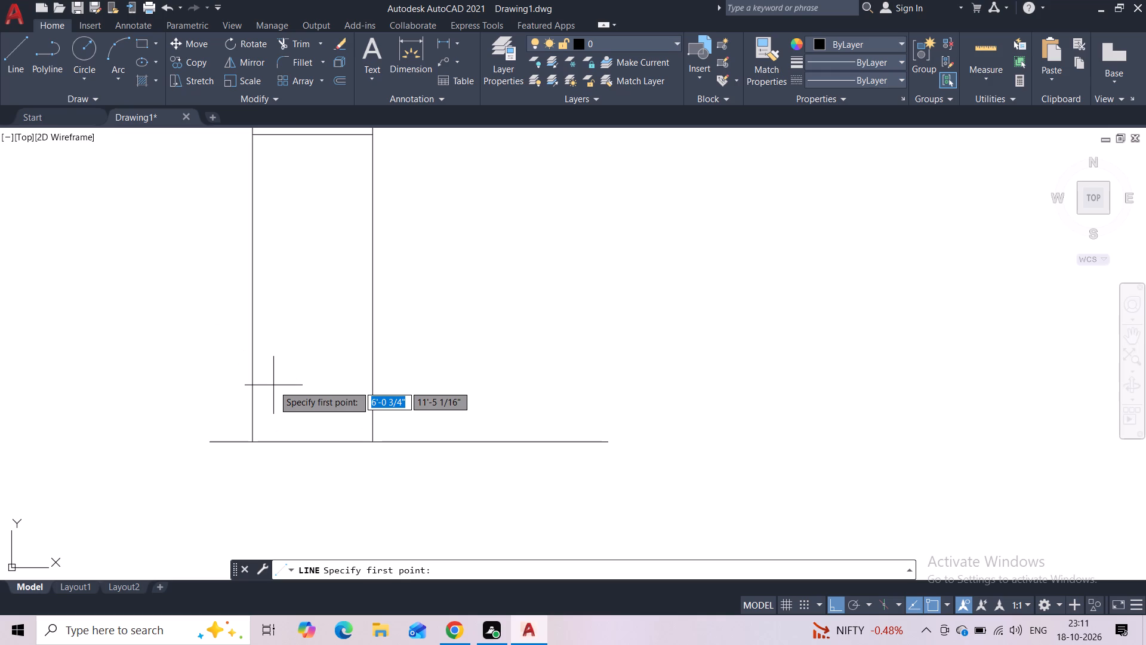
{"action": "left_click", "coordinate": [254, 442]}
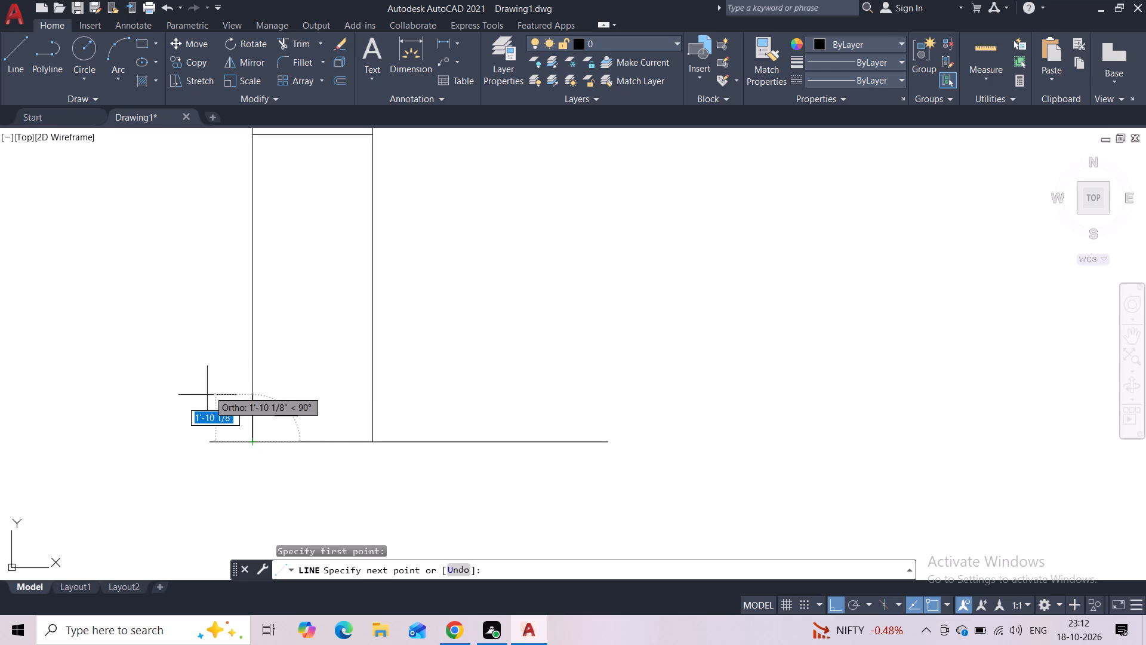
{"action": "type", "text": "1.5"}
{"action": "key", "text": "apostrophe"}
{"action": "key", "text": "Return"}
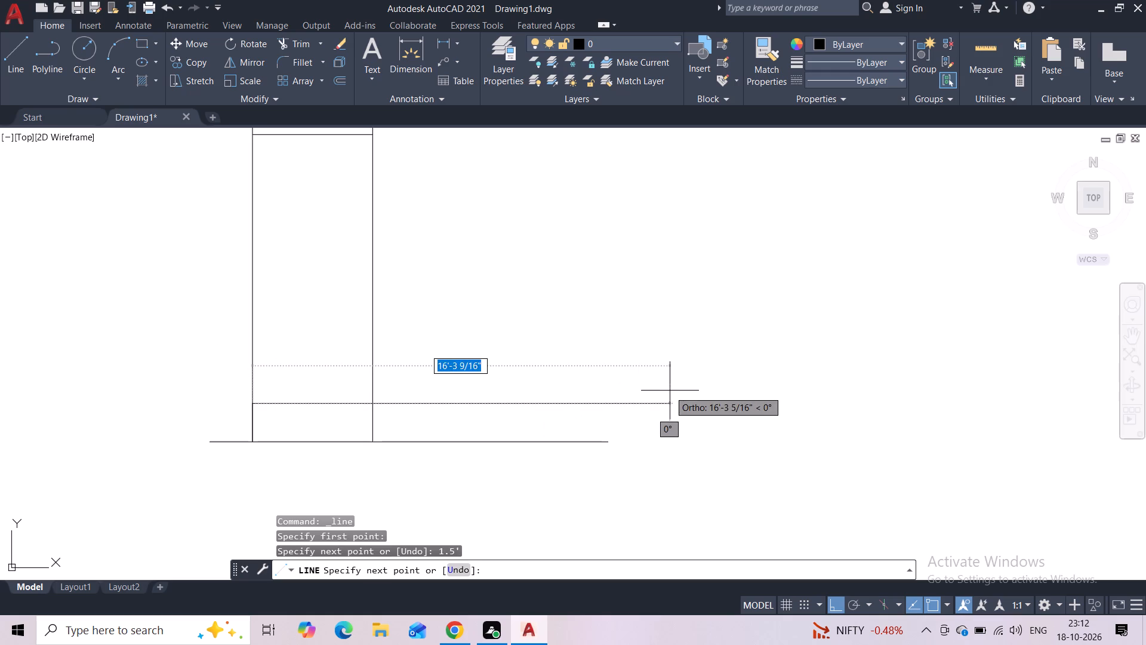
{"action": "middle_click_drag", "start_coordinate": [753, 363], "coordinate": [754, 364]}
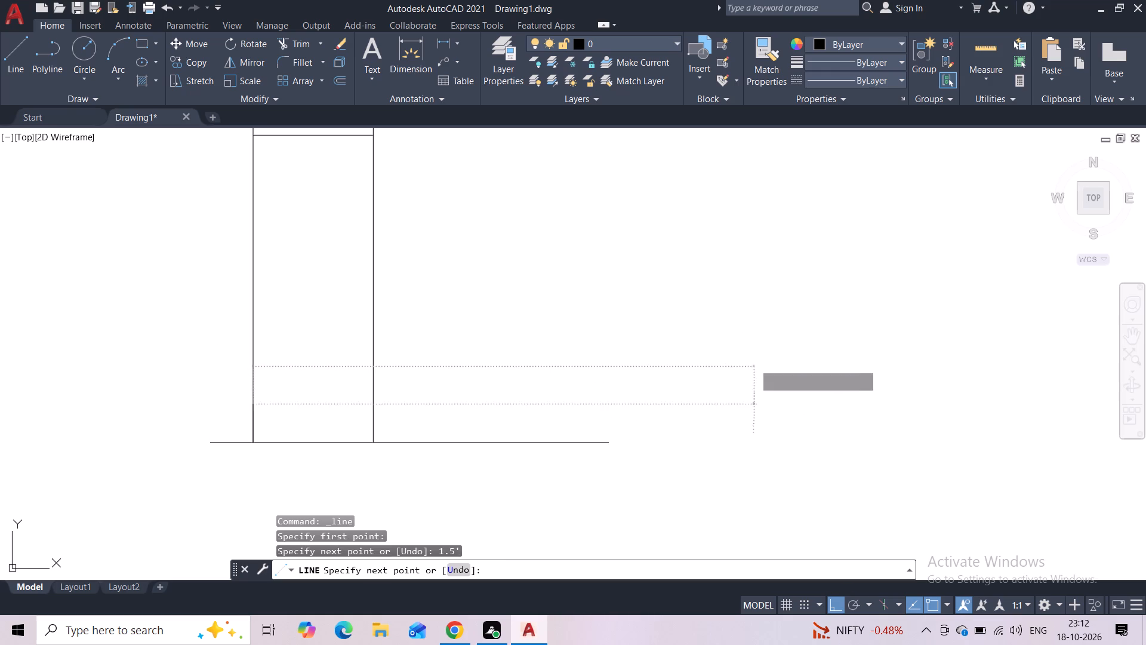
{"action": "middle_click_drag", "start_coordinate": [754, 364], "coordinate": [476, 322]}
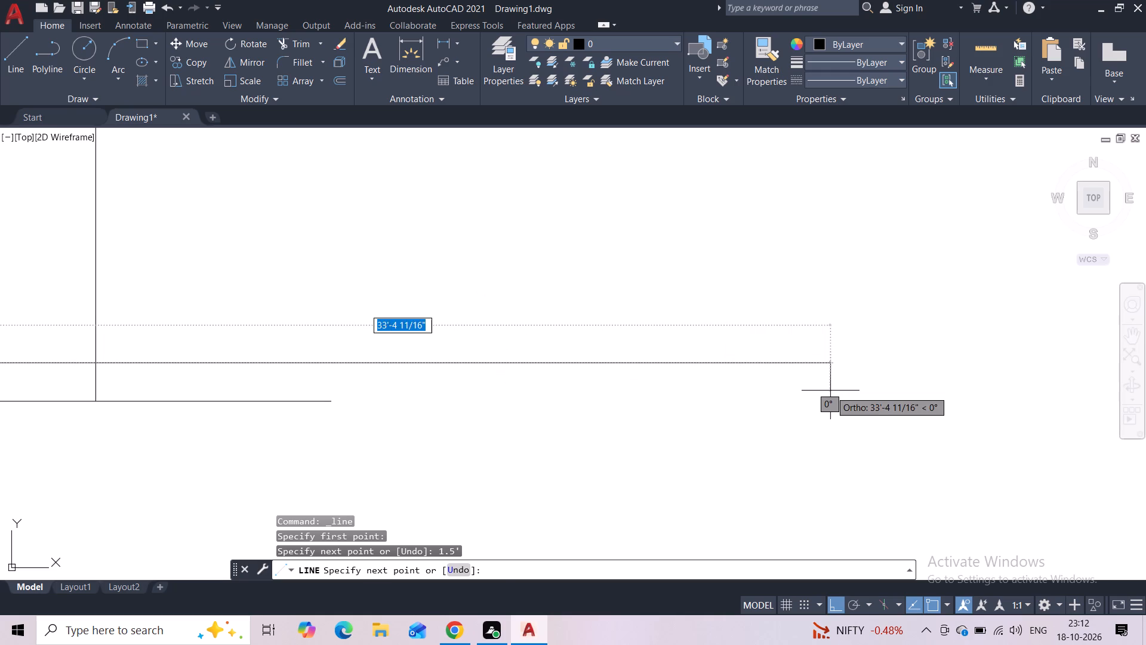
{"action": "left_click", "coordinate": [830, 391]}
{"action": "key", "text": "Escape"}
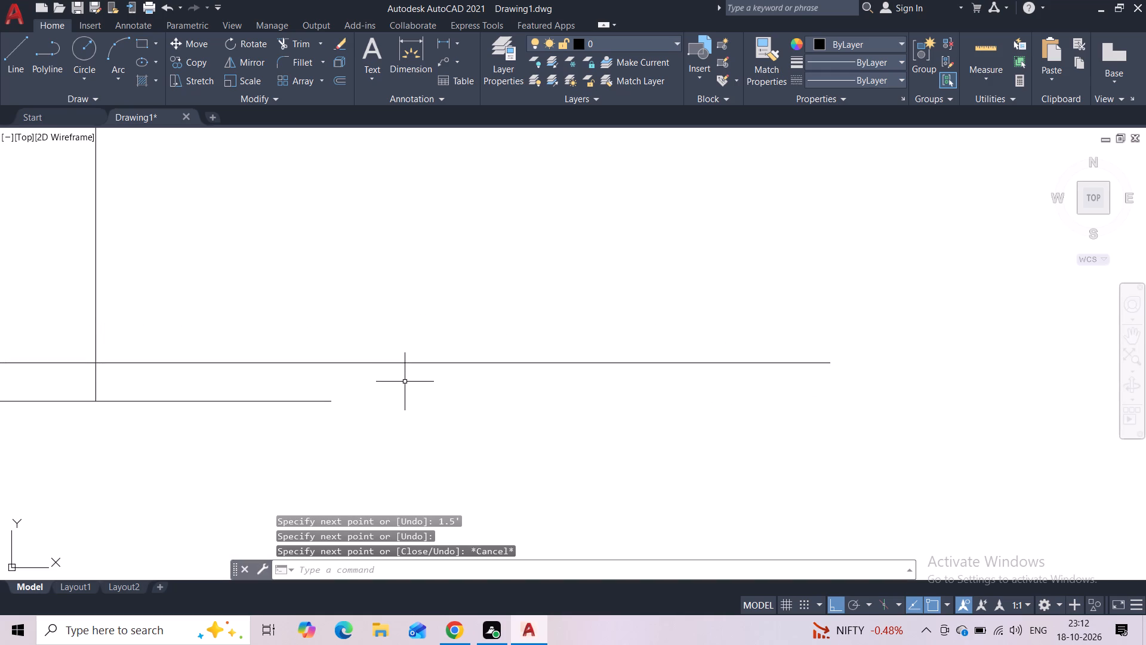
Draw a horizontal line from the base line's right end to roughly below the right end of the 1.5' high line.
{"action": "key", "text": "space"}
{"action": "left_click", "coordinate": [324, 404]}
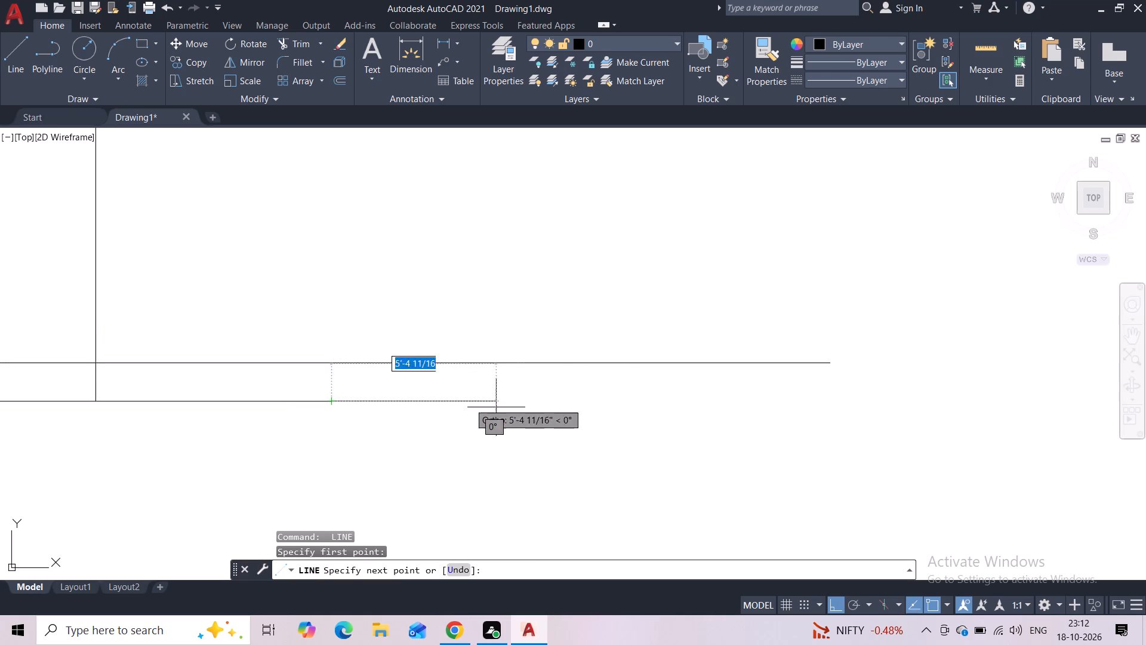
{"action": "left_click", "coordinate": [835, 408]}
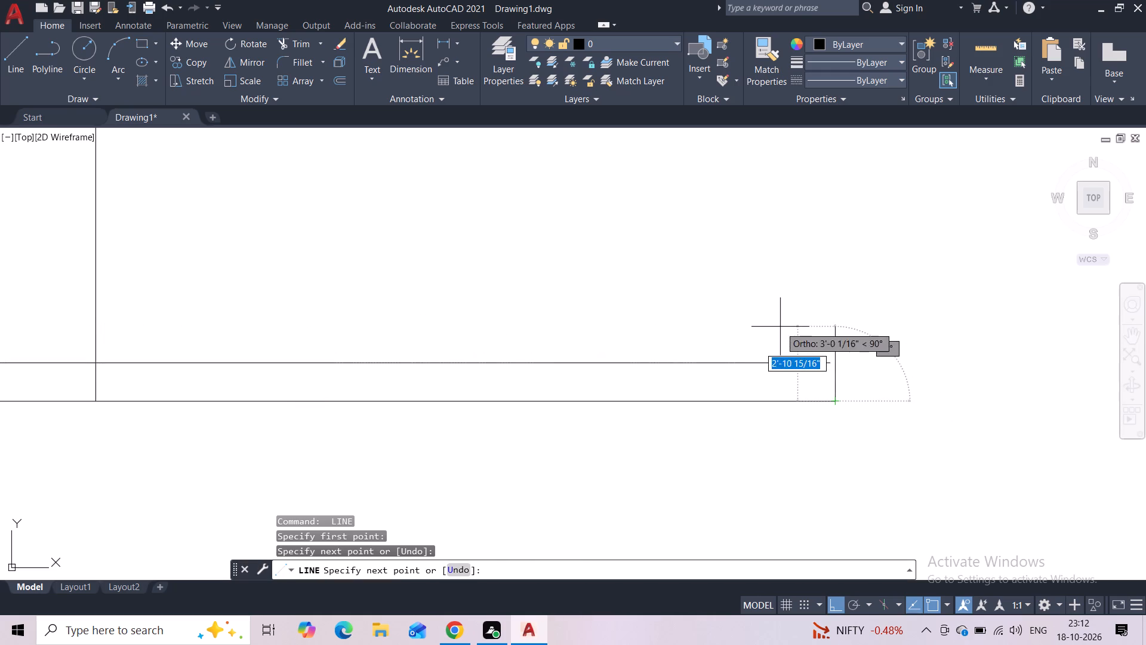
{"action": "key", "text": "Escape"}
Draw a two-step stair profile leftward from the 1.5' line's left end to the base line, with treads about 1'-4" and risers about 9".
{"action": "scroll", "coordinate": [589, 324], "scroll_direction": "down", "scroll_amount": 2}
{"action": "middle_click_drag", "start_coordinate": [494, 295], "coordinate": [489, 329]}
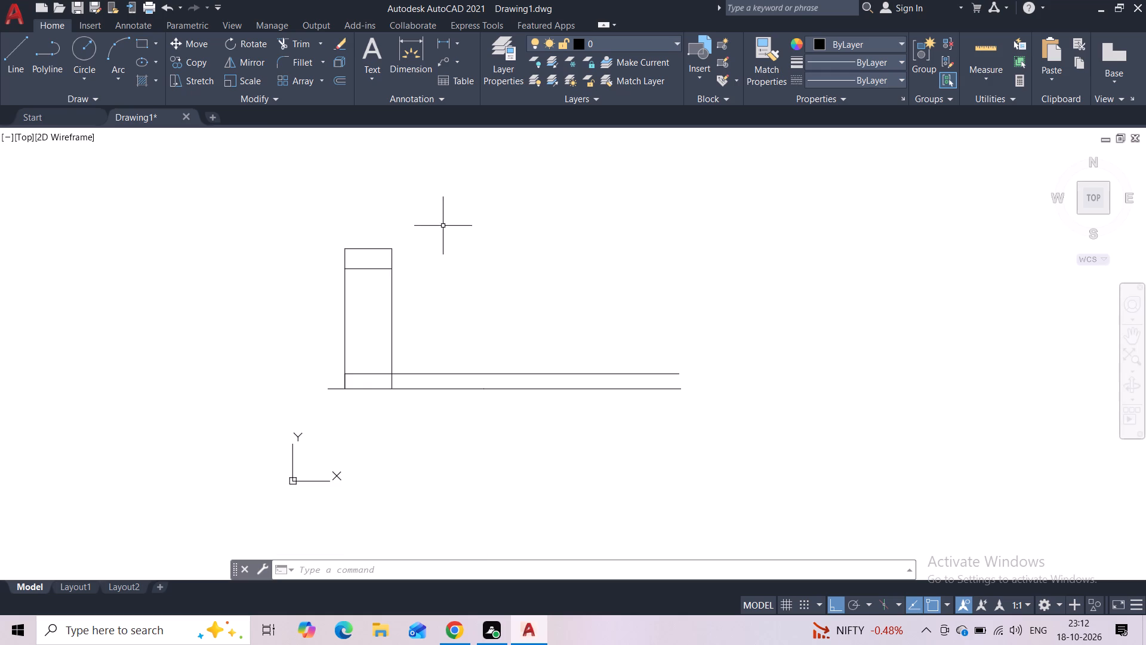
{"action": "scroll", "coordinate": [362, 379], "scroll_direction": "up", "scroll_amount": 3}
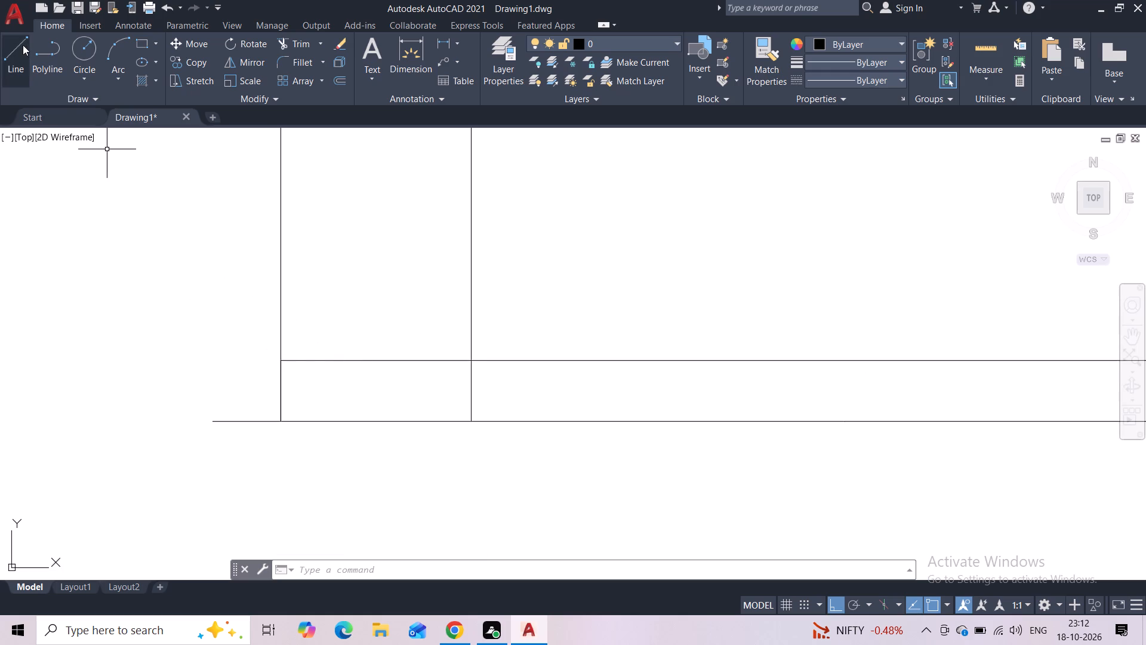
{"action": "left_click", "coordinate": [23, 45]}
{"action": "left_click", "coordinate": [282, 365]}
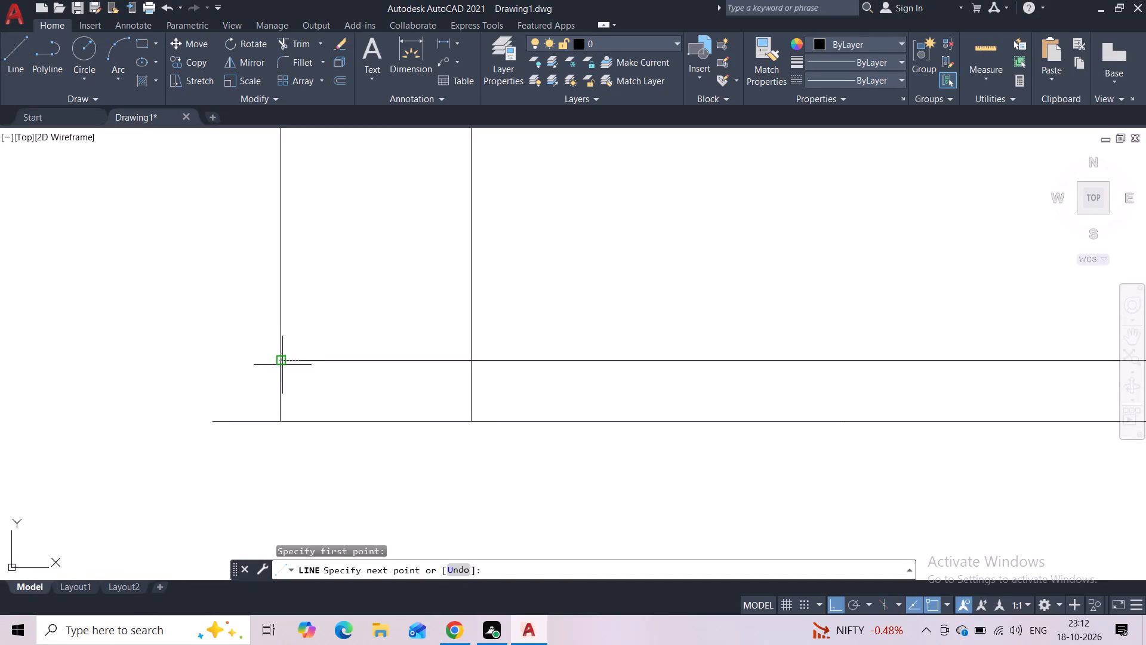
{"action": "left_click", "coordinate": [227, 373]}
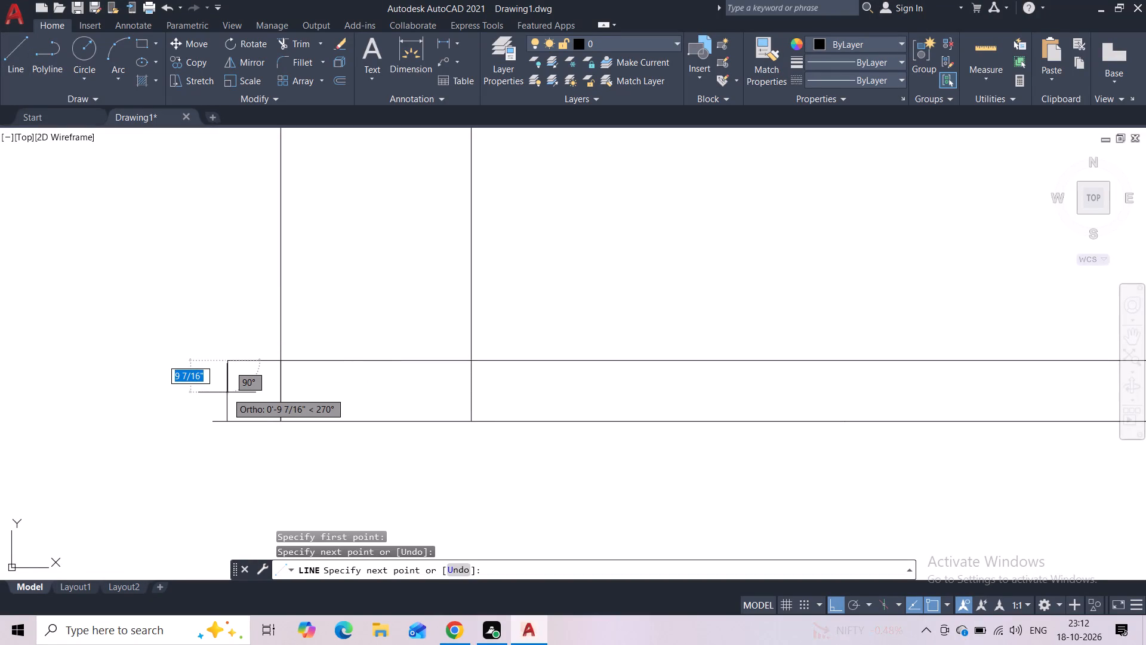
{"action": "left_click", "coordinate": [228, 391]}
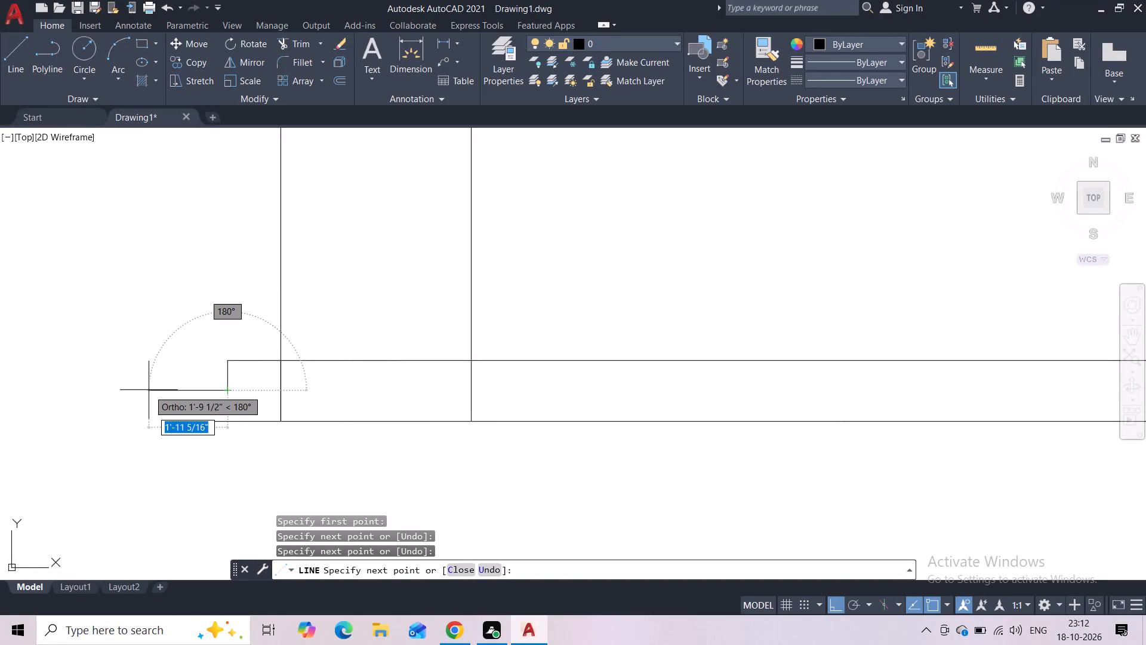
{"action": "left_click", "coordinate": [172, 394]}
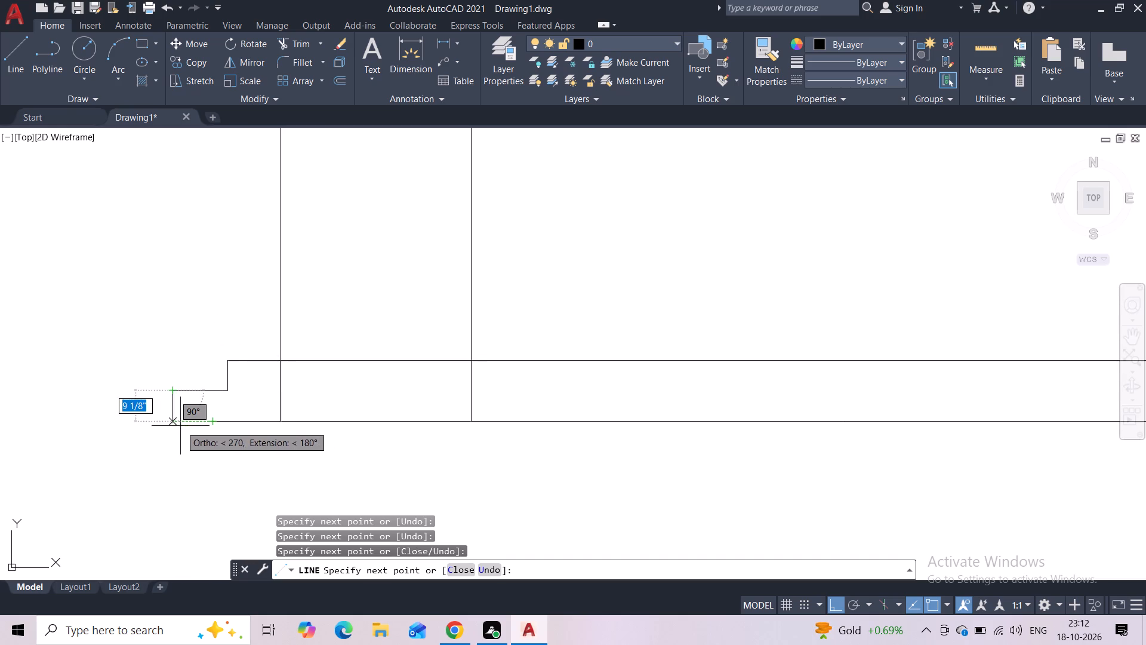
{"action": "left_click", "coordinate": [171, 422]}
{"action": "left_click", "coordinate": [205, 423]}
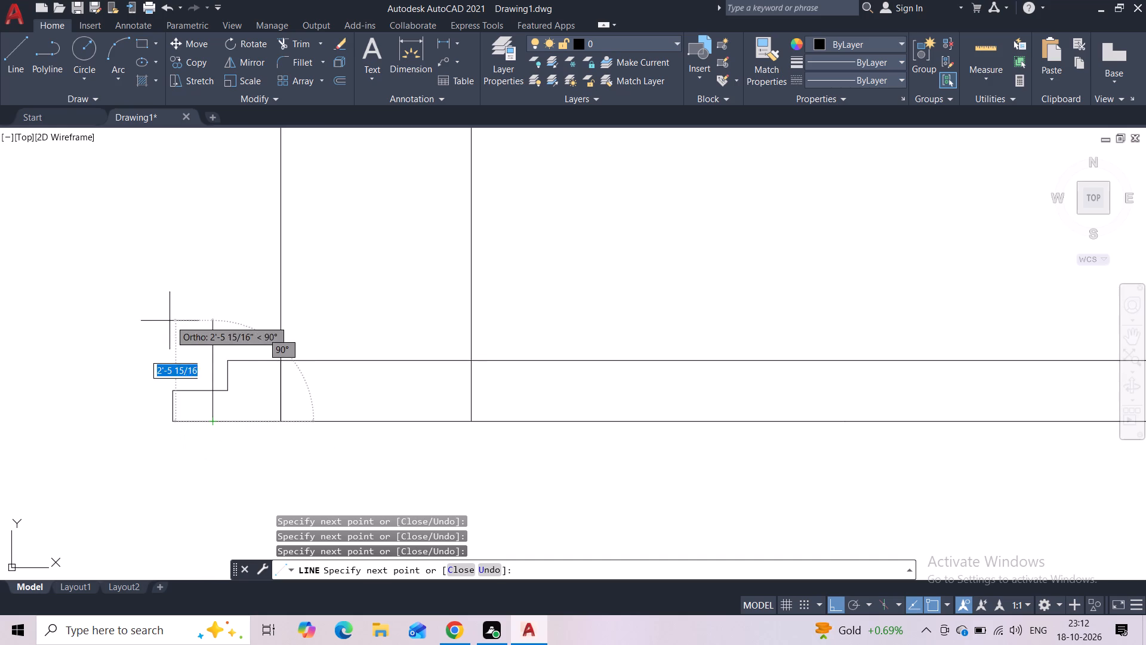
{"action": "key", "text": "Escape"}
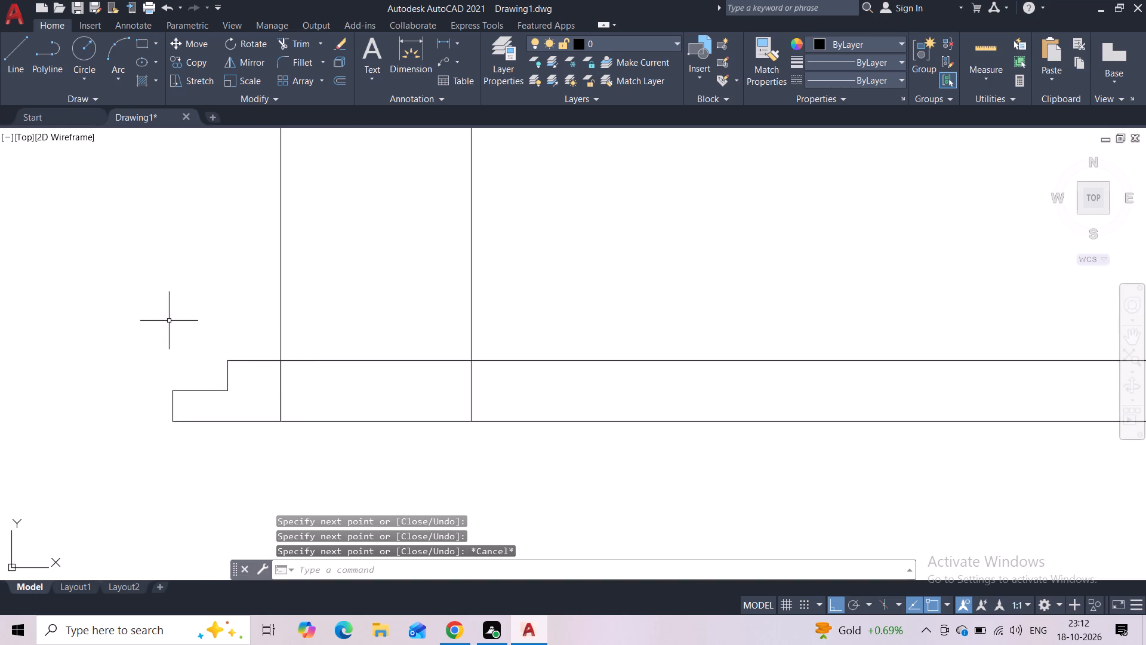
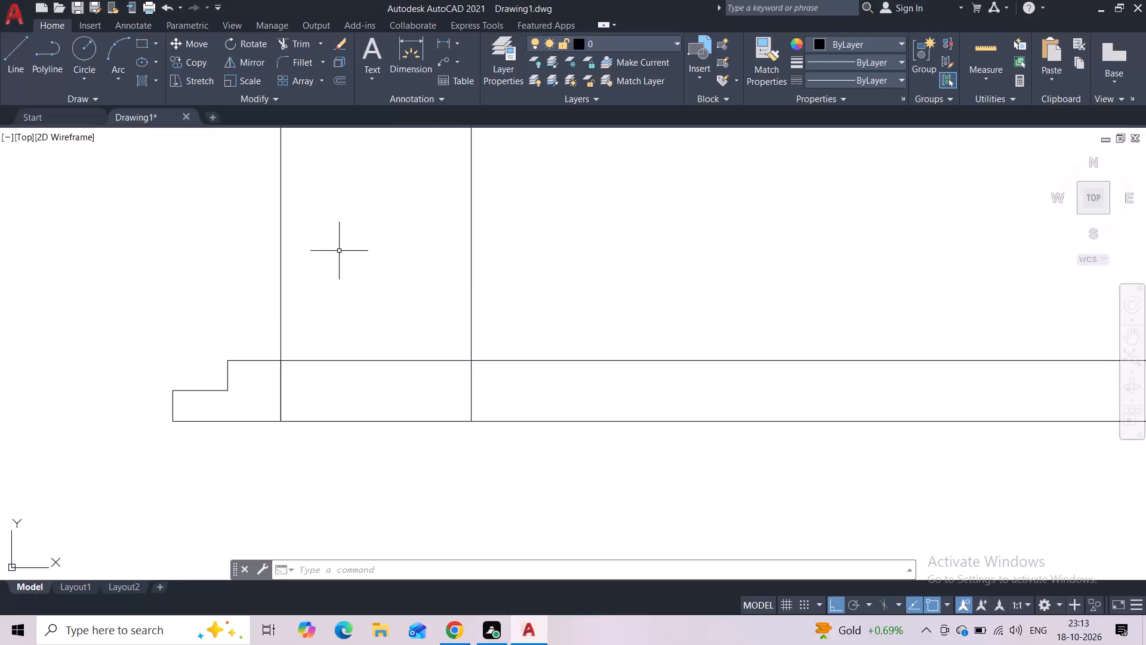
Draw a doorway rectangle about 3' wide and 7' high inside the tall outline, standing on the 1.5' plinth line.
{"action": "scroll", "coordinate": [339, 251], "scroll_direction": "down", "scroll_amount": 2}
{"action": "middle_click_drag", "start_coordinate": [342, 249], "coordinate": [267, 360]}
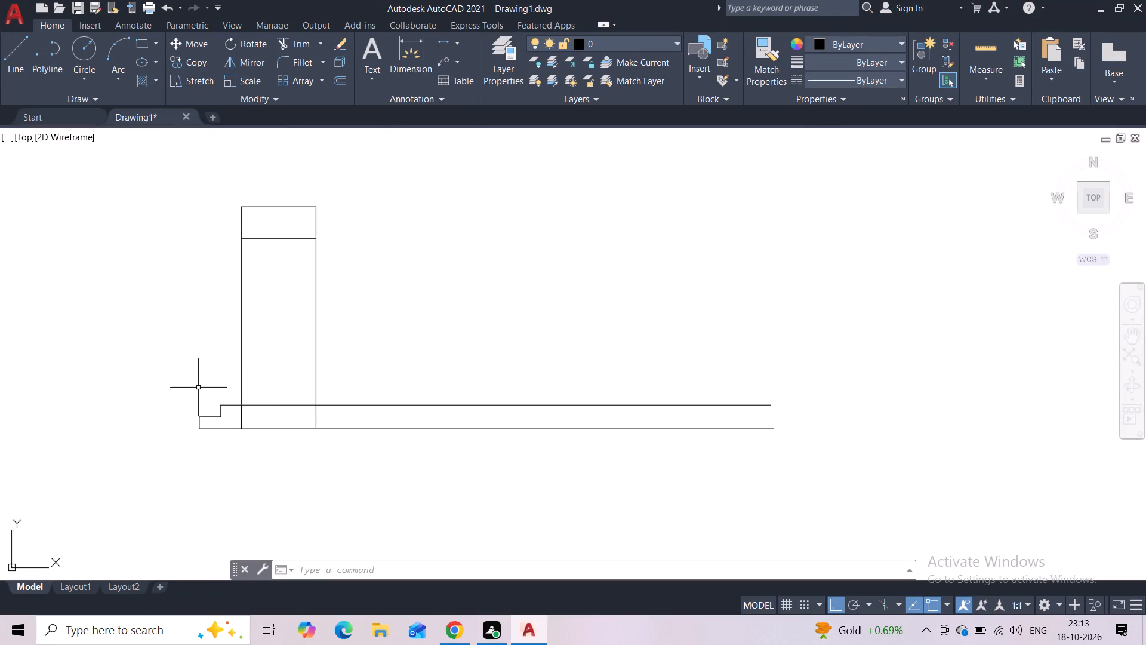
{"action": "scroll", "coordinate": [204, 416], "scroll_direction": "up", "scroll_amount": 2}
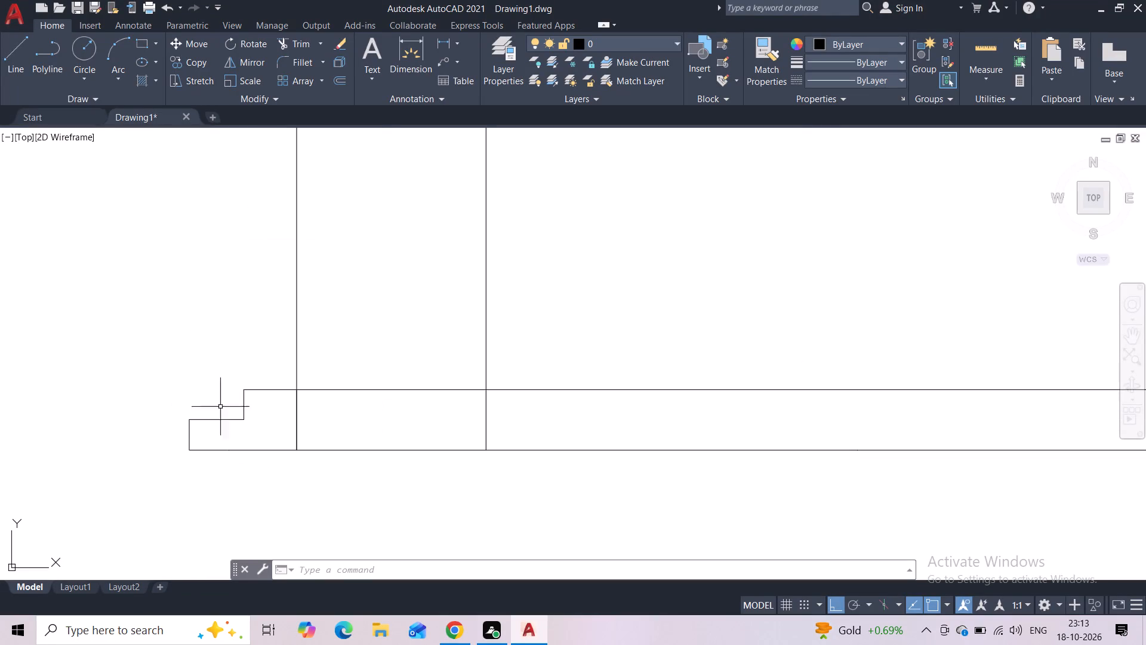
{"action": "scroll", "coordinate": [288, 287], "scroll_direction": "down", "scroll_amount": 2}
{"action": "middle_click_drag", "start_coordinate": [293, 262], "coordinate": [233, 373]}
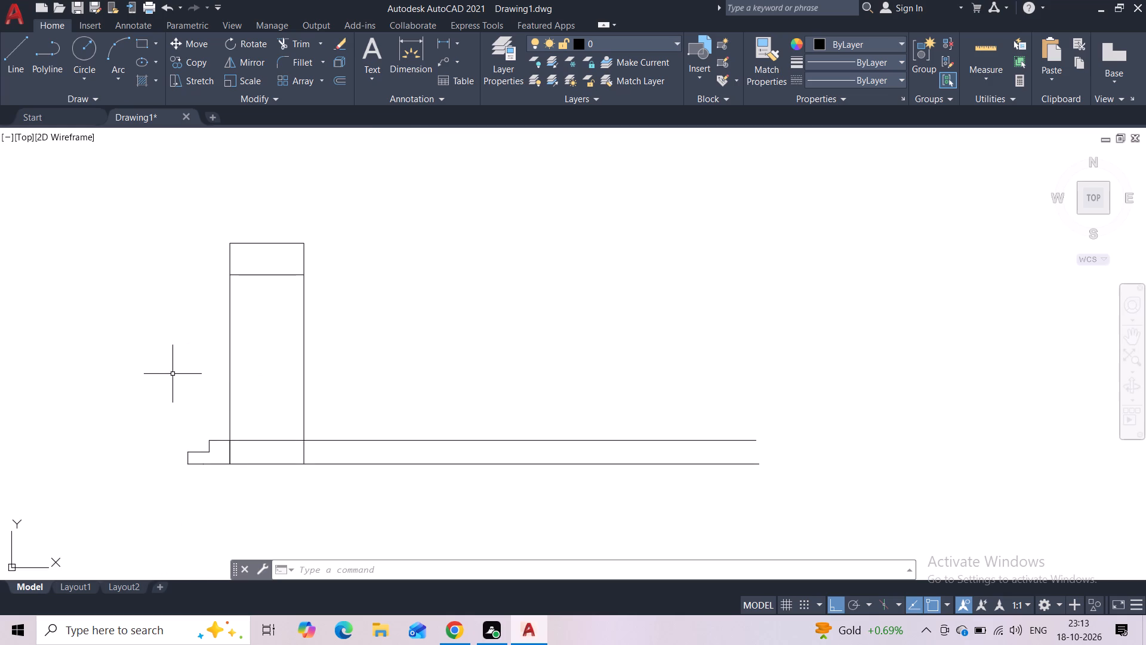
{"action": "middle_click_drag", "start_coordinate": [270, 352], "coordinate": [261, 400]}
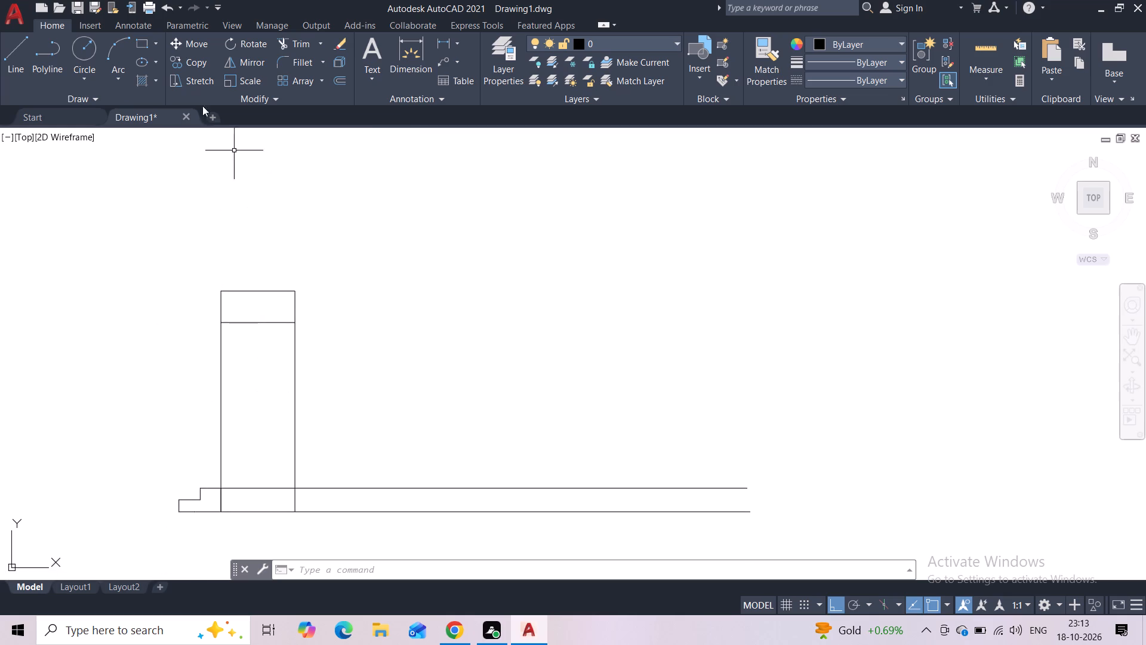
{"action": "left_click", "coordinate": [143, 48]}
{"action": "scroll", "coordinate": [253, 419], "scroll_direction": "up", "scroll_amount": 1}
{"action": "middle_click", "coordinate": [253, 419]}
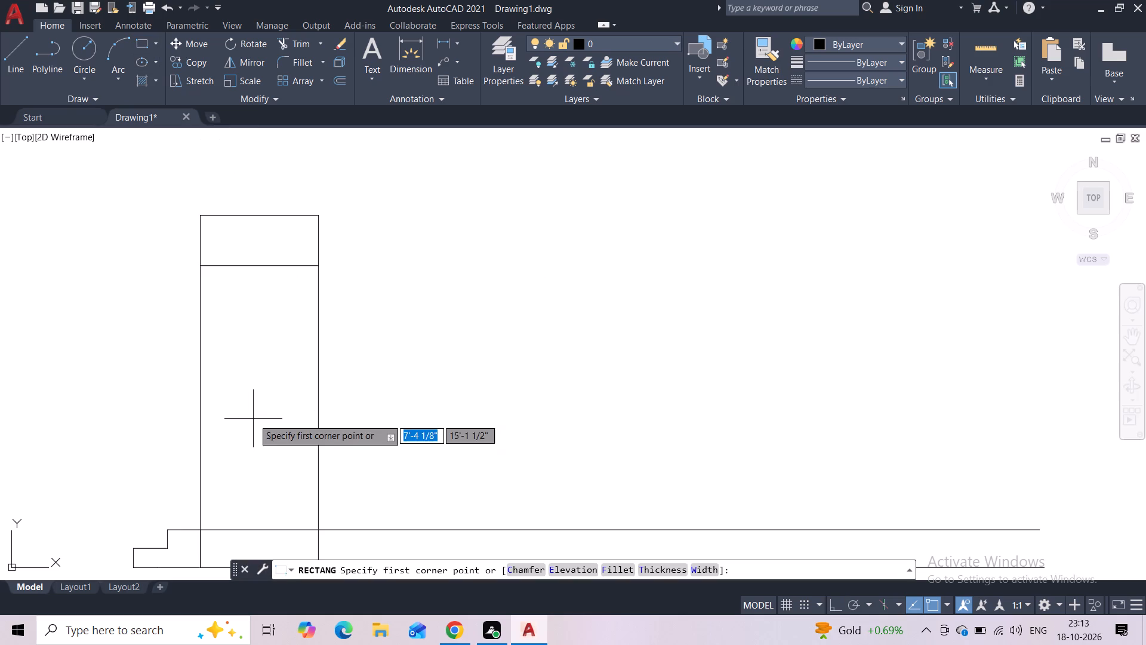
{"action": "middle_click_drag", "start_coordinate": [253, 419], "coordinate": [253, 384]}
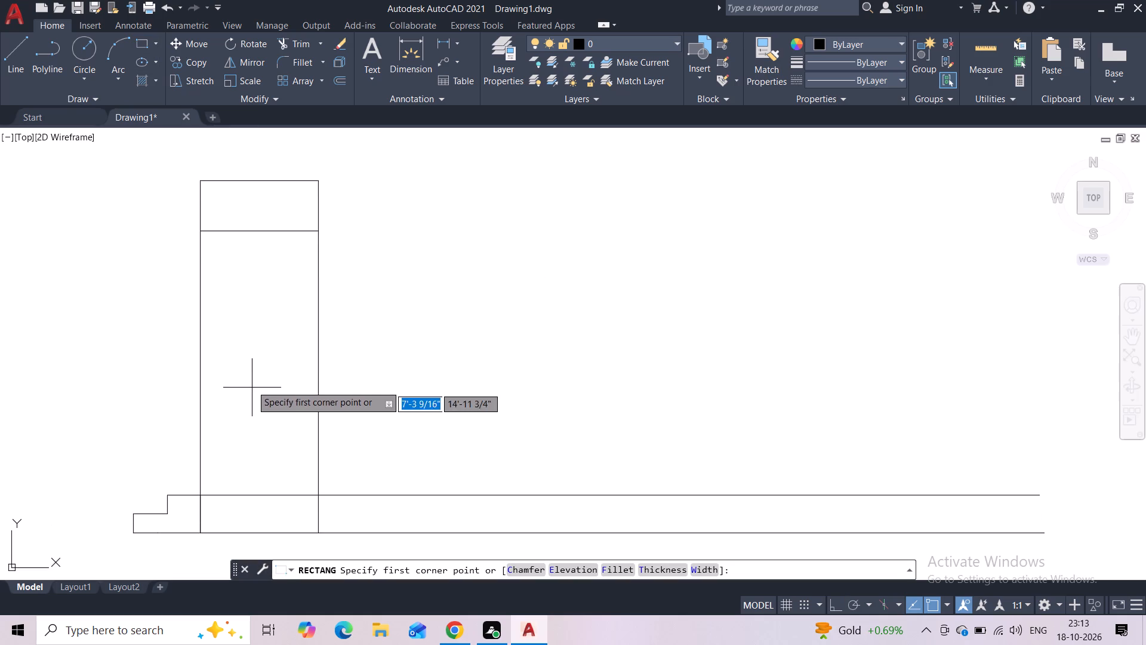
{"action": "left_click", "coordinate": [223, 313]}
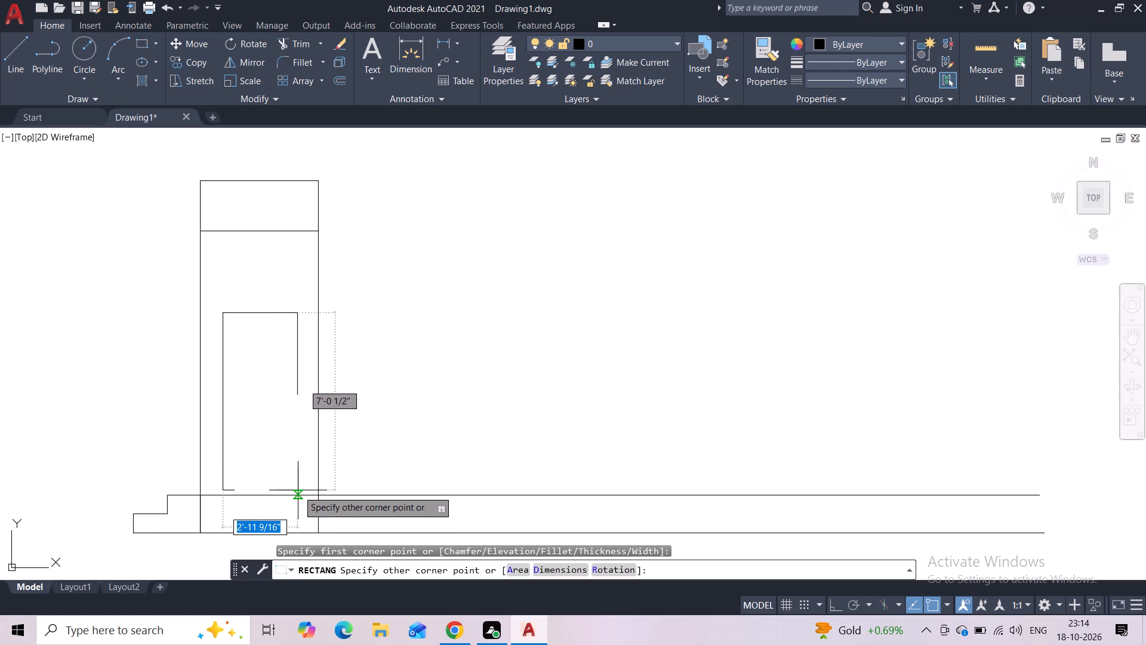
{"action": "left_click", "coordinate": [297, 495]}
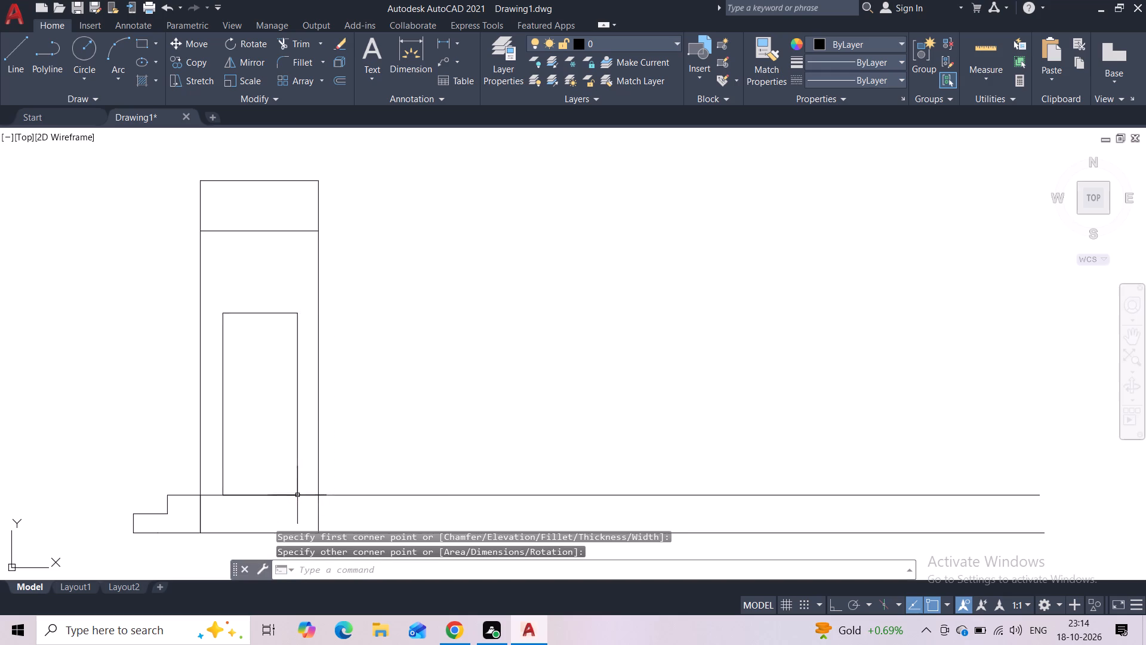
Measure the gap between the doorway rectangle's left side and the outline's left edge with a trial linear dimension.
{"action": "scroll", "coordinate": [311, 343], "scroll_direction": "up", "scroll_amount": 3}
{"action": "scroll", "coordinate": [320, 321], "scroll_direction": "down", "scroll_amount": 2}
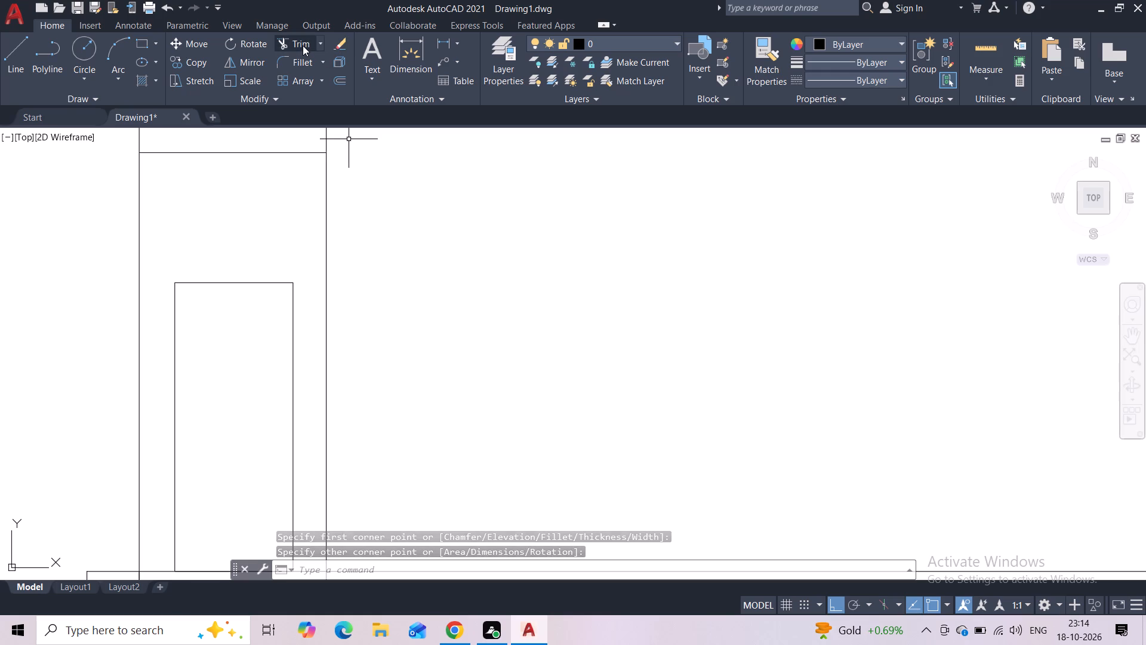
{"action": "left_click", "coordinate": [433, 48]}
{"action": "left_click", "coordinate": [439, 39]}
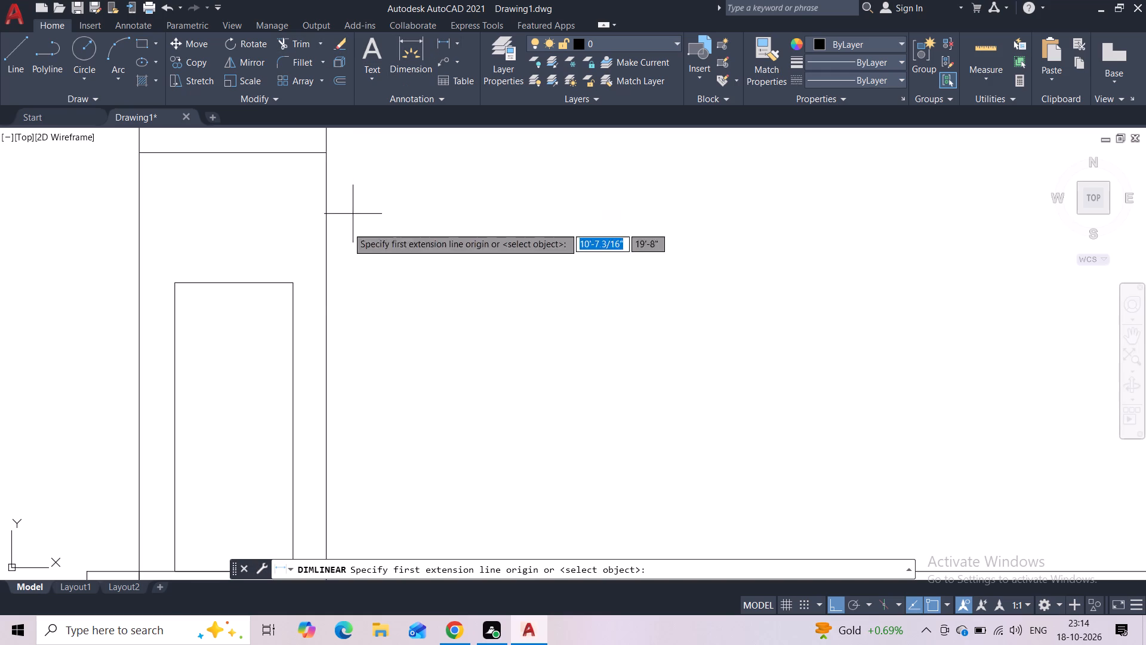
{"action": "scroll", "coordinate": [159, 305], "scroll_direction": "up", "scroll_amount": 1}
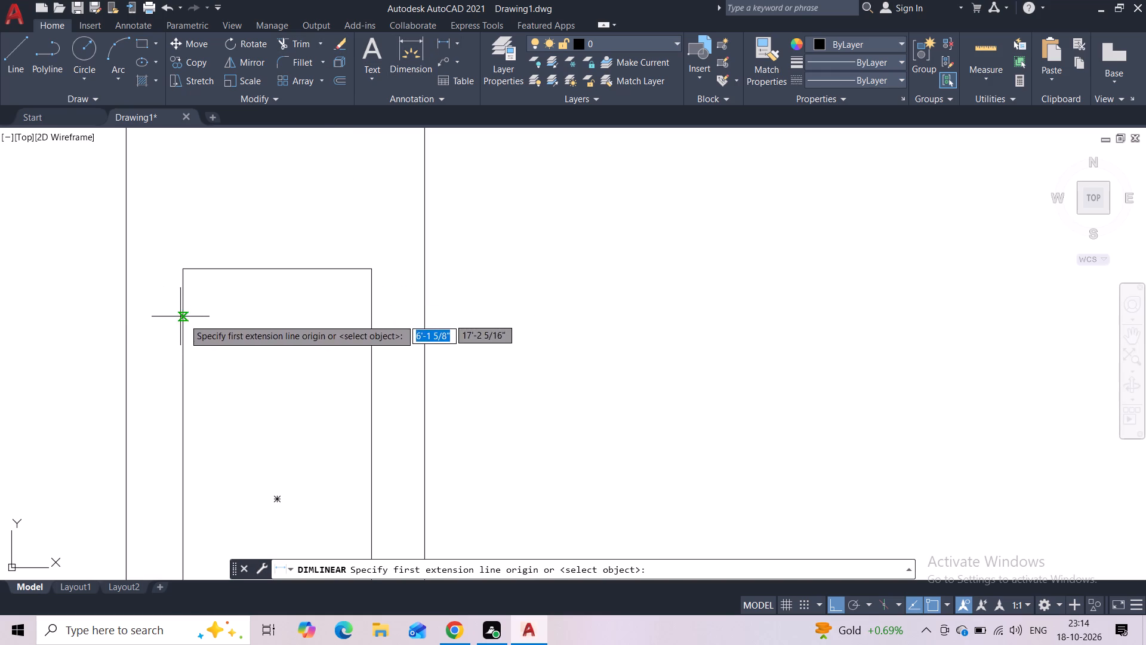
{"action": "left_click", "coordinate": [184, 320]}
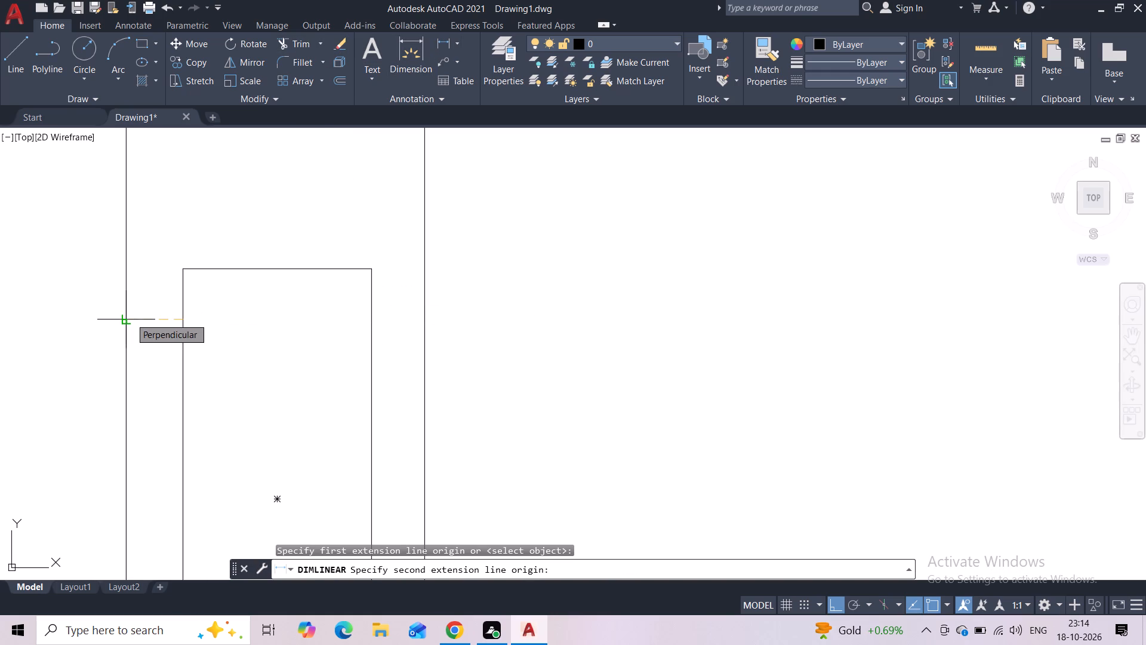
{"action": "scroll", "coordinate": [130, 318], "scroll_direction": "down", "scroll_amount": 1}
{"action": "scroll", "coordinate": [130, 318], "scroll_direction": "up", "scroll_amount": 3}
{"action": "left_click", "coordinate": [116, 320]}
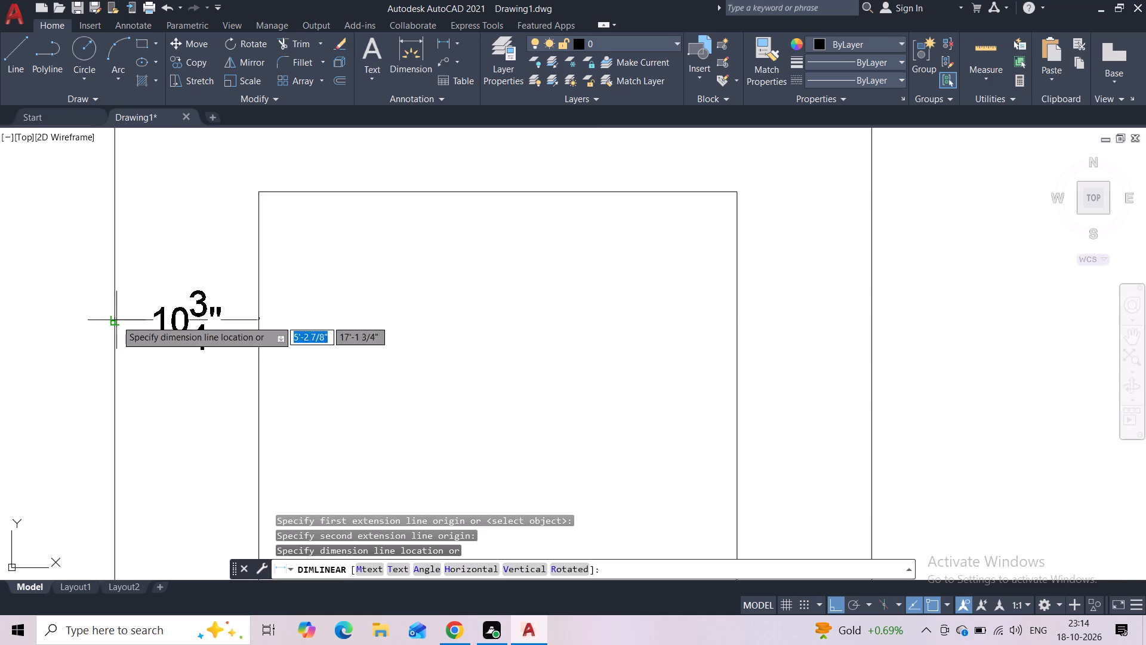
{"action": "scroll", "coordinate": [150, 335], "scroll_direction": "up", "scroll_amount": 2}
{"action": "scroll", "coordinate": [153, 336], "scroll_direction": "down", "scroll_amount": 2}
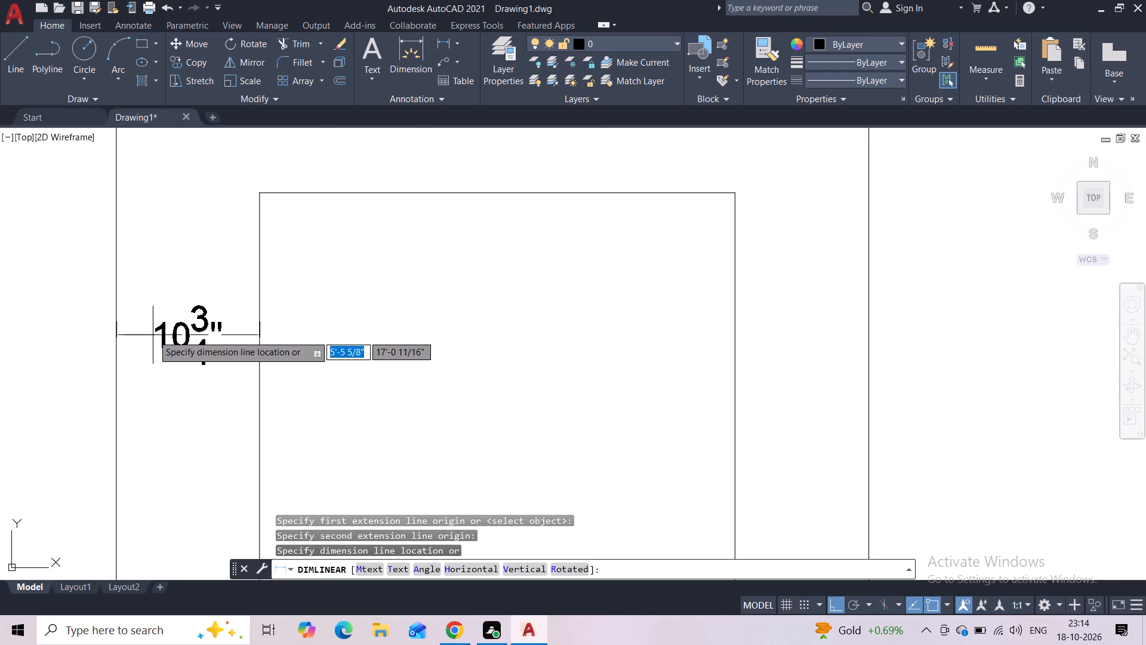
{"action": "key", "text": "Escape"}
Measure the gap between the doorway rectangle's right side and the outline's right edge with a trial linear dimension.
{"action": "key", "text": "space"}
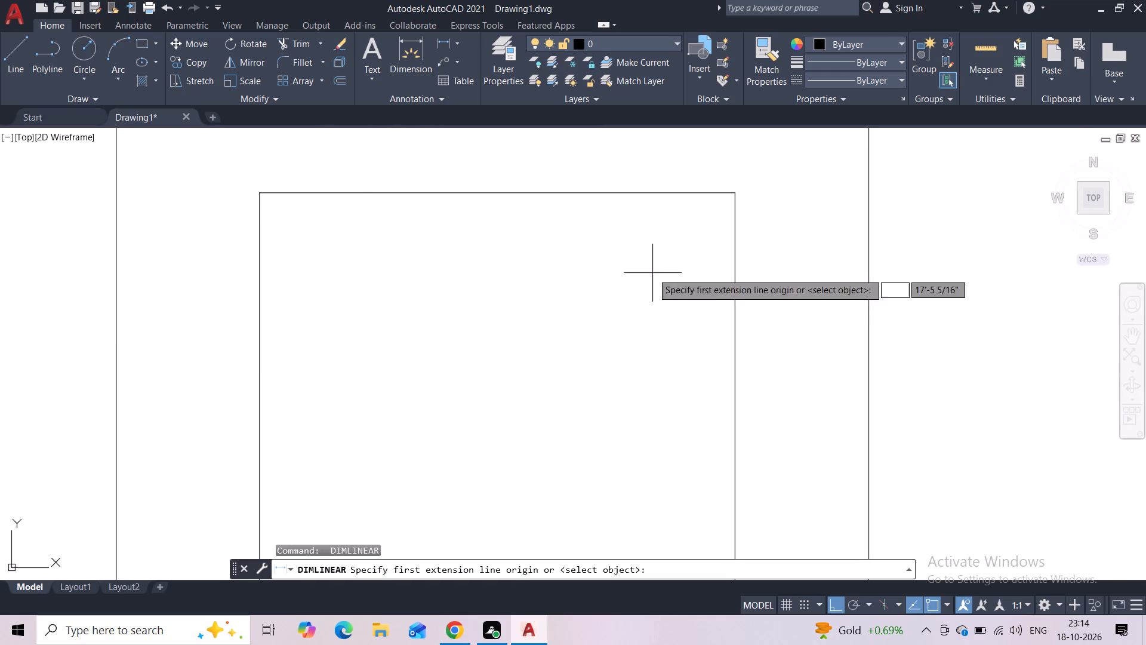
{"action": "left_click", "coordinate": [735, 282]}
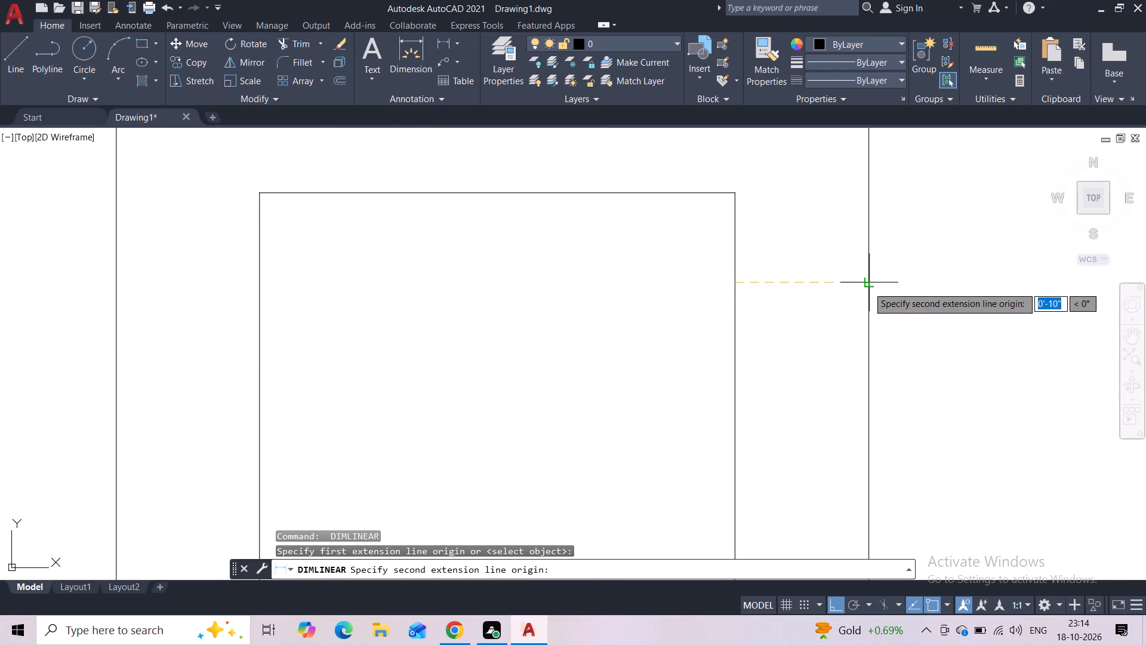
{"action": "left_click", "coordinate": [868, 287]}
{"action": "scroll", "coordinate": [822, 310], "scroll_direction": "up", "scroll_amount": 1}
{"action": "key", "text": "Escape"}
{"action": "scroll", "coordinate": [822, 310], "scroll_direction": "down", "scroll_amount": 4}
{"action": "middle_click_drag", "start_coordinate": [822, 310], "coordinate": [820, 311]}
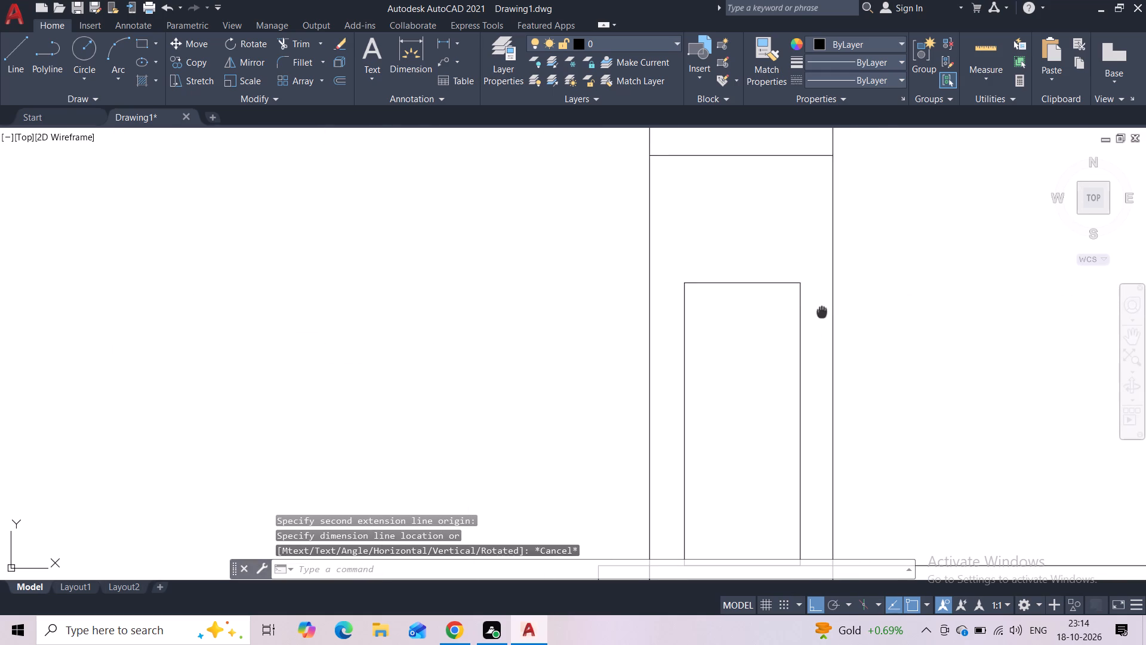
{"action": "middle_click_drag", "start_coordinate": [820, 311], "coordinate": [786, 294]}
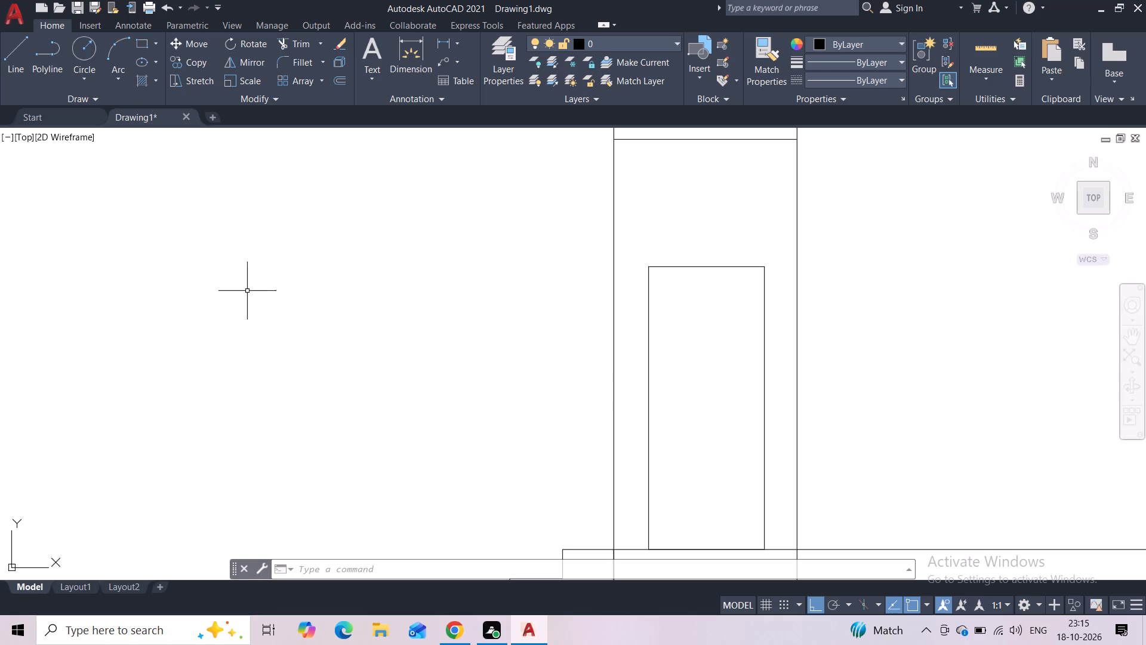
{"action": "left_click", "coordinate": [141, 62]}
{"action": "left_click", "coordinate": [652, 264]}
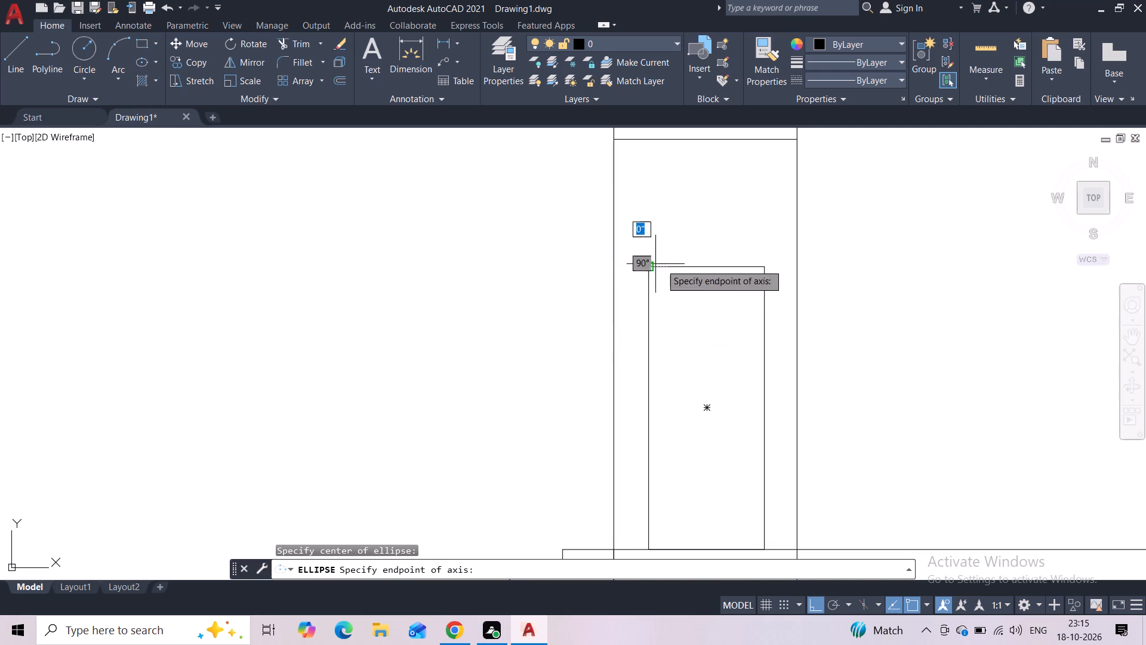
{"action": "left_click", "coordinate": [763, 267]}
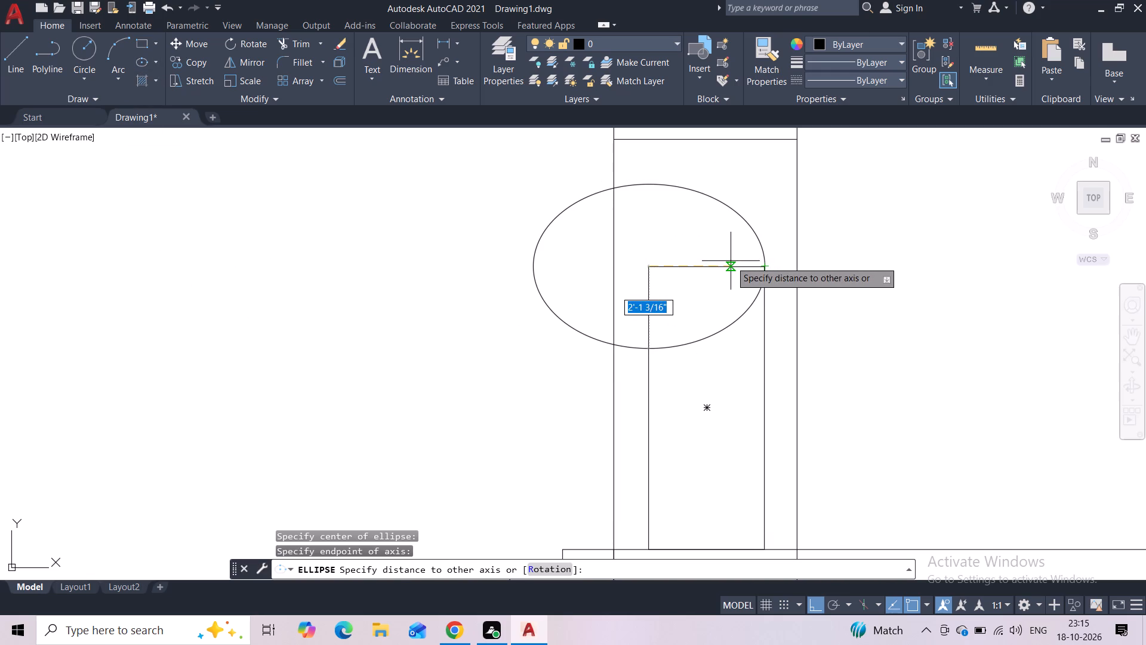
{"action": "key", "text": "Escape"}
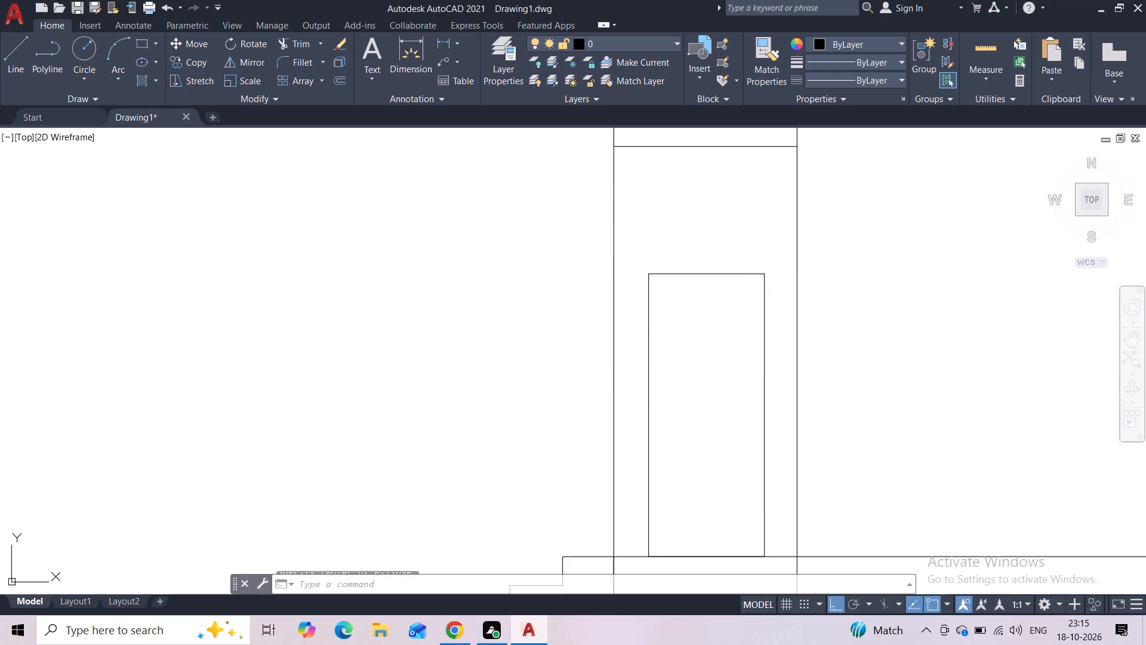
Draw an ellipse with one axis spanning the doorway rectangle's top edge and a vertical half-axis of about 2'-7".
{"action": "key", "text": "space"}
{"action": "left_click", "coordinate": [759, 275]}
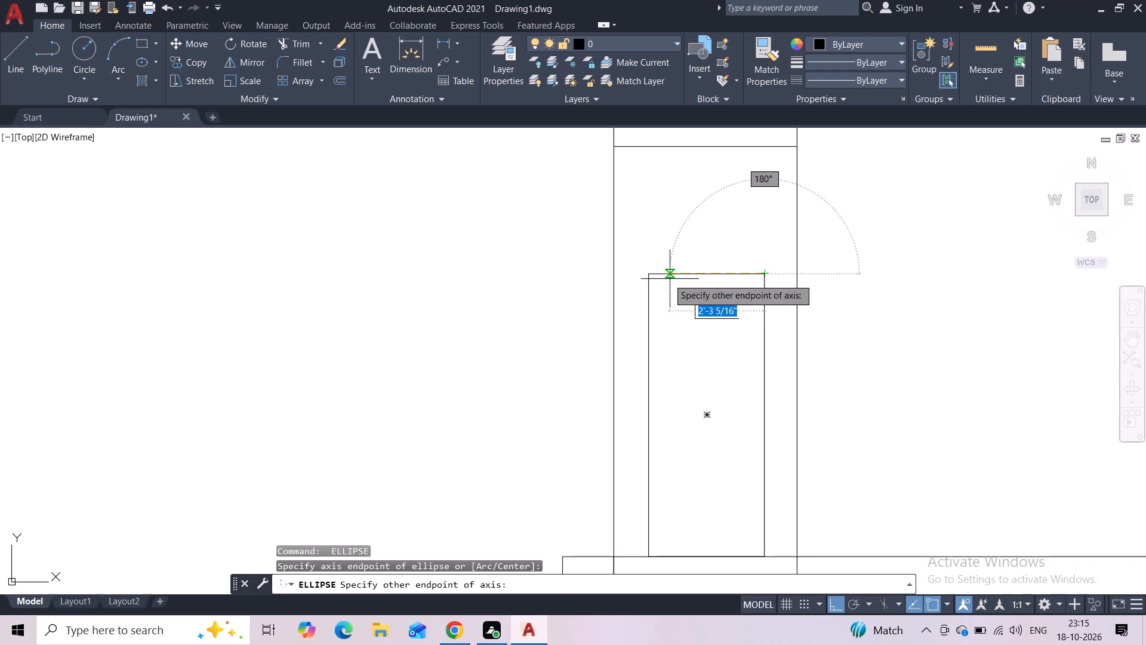
{"action": "left_click", "coordinate": [648, 278]}
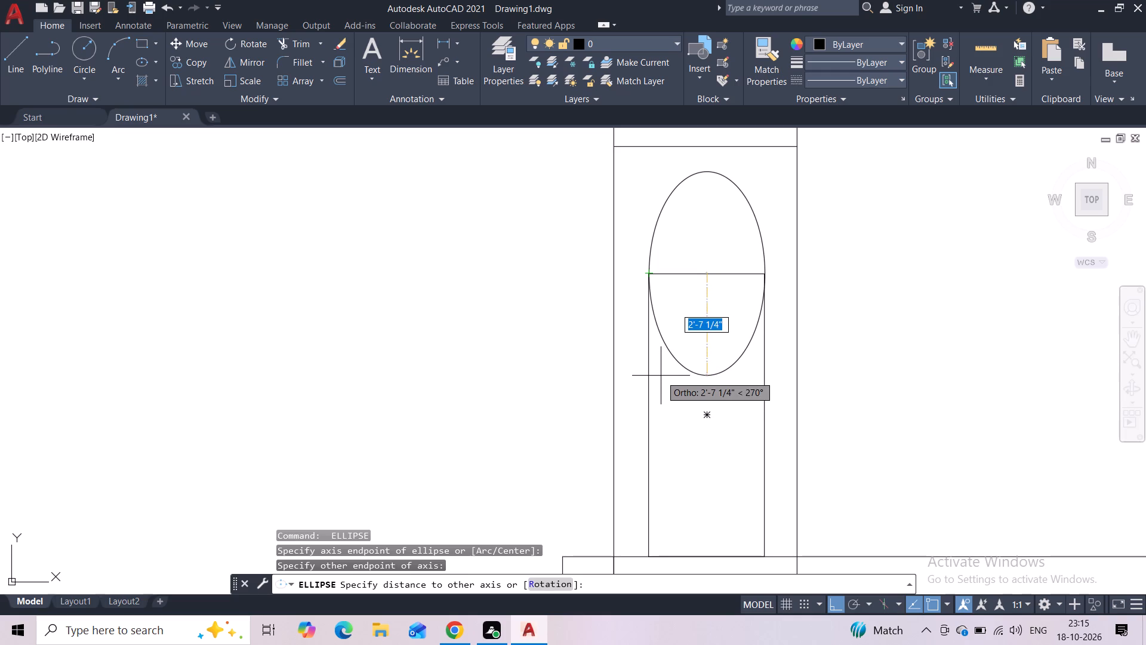
{"action": "left_click", "coordinate": [661, 376]}
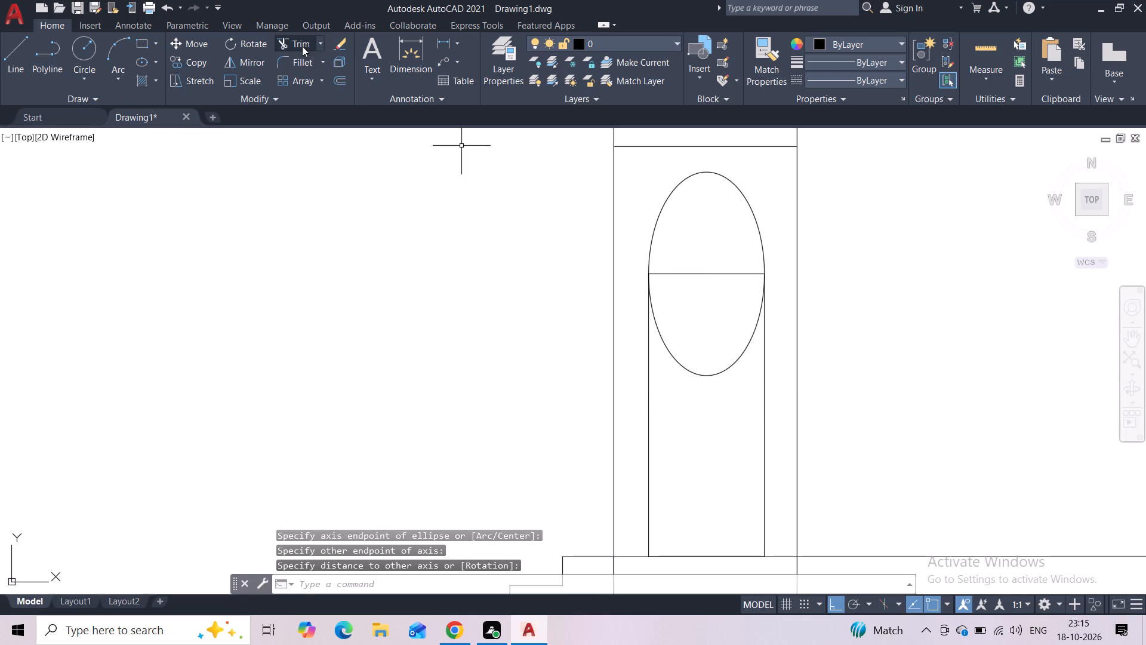
Trim away the ellipse's lower half below the rectangle's top edge, leaving an arch over the doorway.
{"action": "left_click", "coordinate": [302, 45]}
{"action": "left_click_drag", "start_coordinate": [692, 337], "coordinate": [687, 404]}
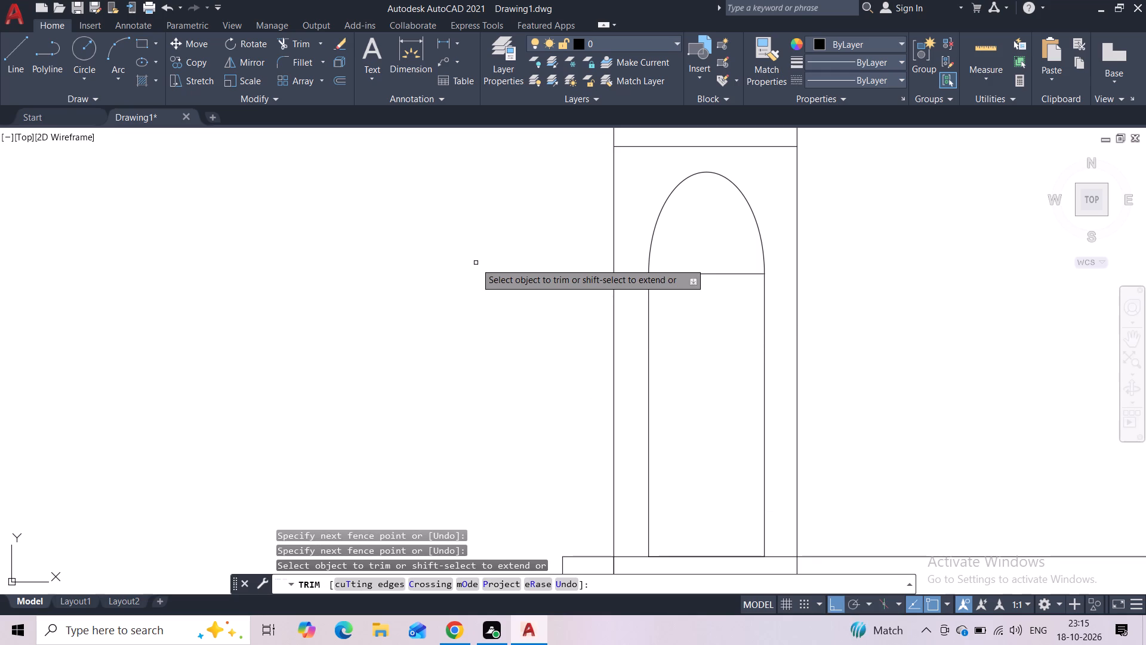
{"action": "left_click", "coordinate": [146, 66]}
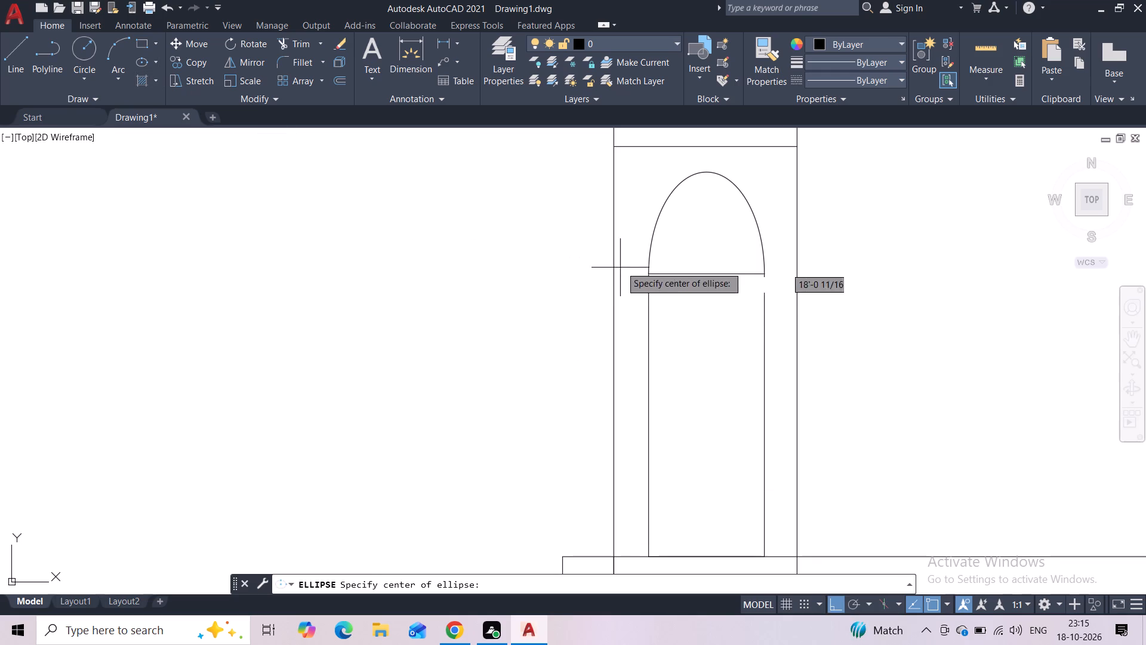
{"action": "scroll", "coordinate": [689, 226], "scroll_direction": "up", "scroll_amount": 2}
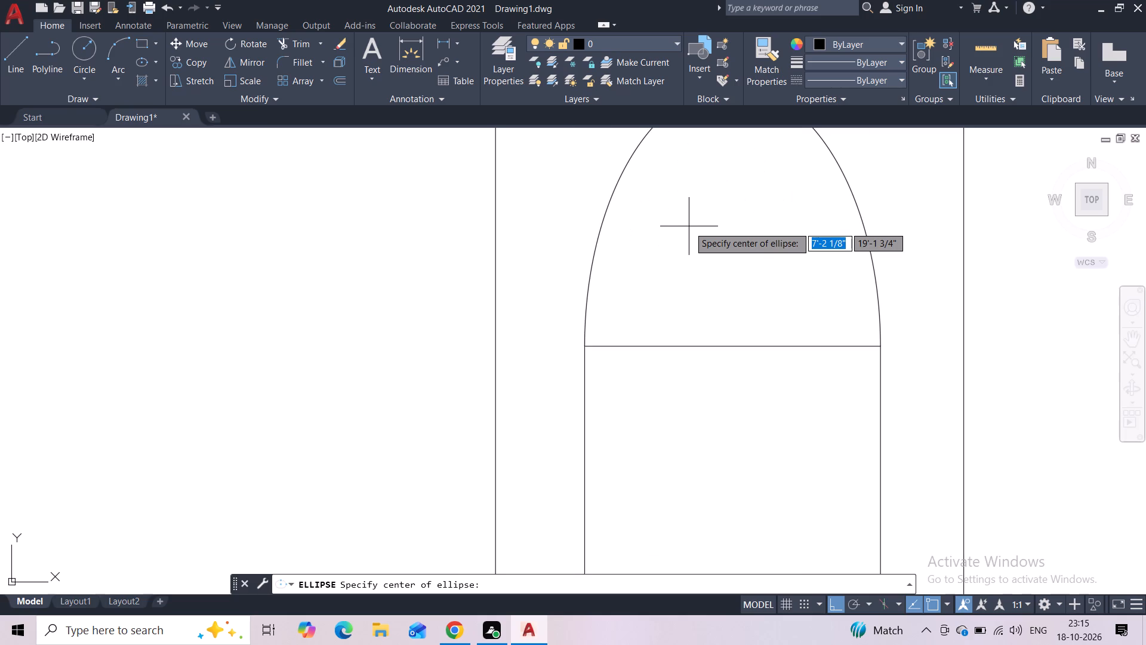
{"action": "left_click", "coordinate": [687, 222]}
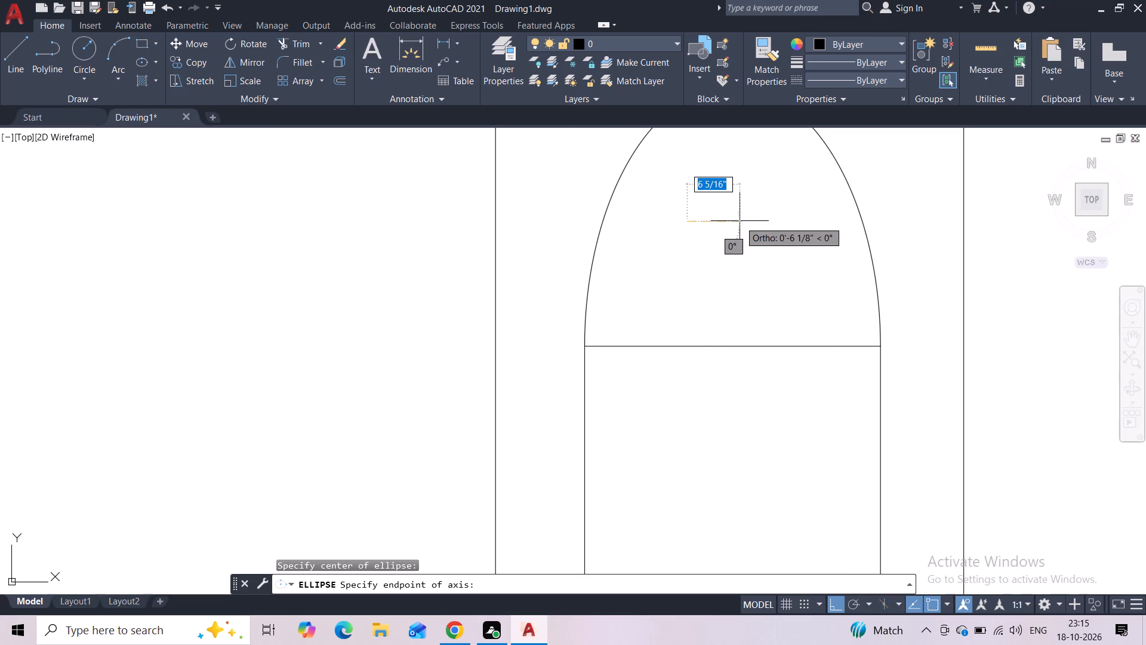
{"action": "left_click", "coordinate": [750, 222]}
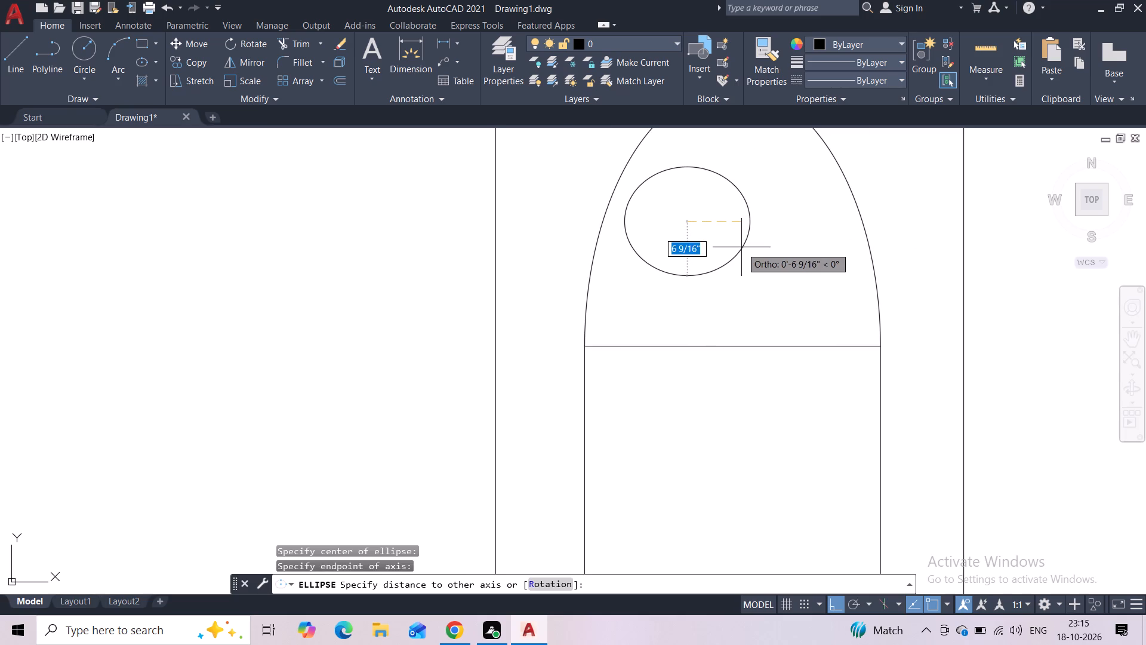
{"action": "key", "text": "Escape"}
Draw a small upright ellipse, taller than wide, near the middle of the arch above the doorway.
{"action": "key", "text": "space"}
{"action": "left_click", "coordinate": [770, 219]}
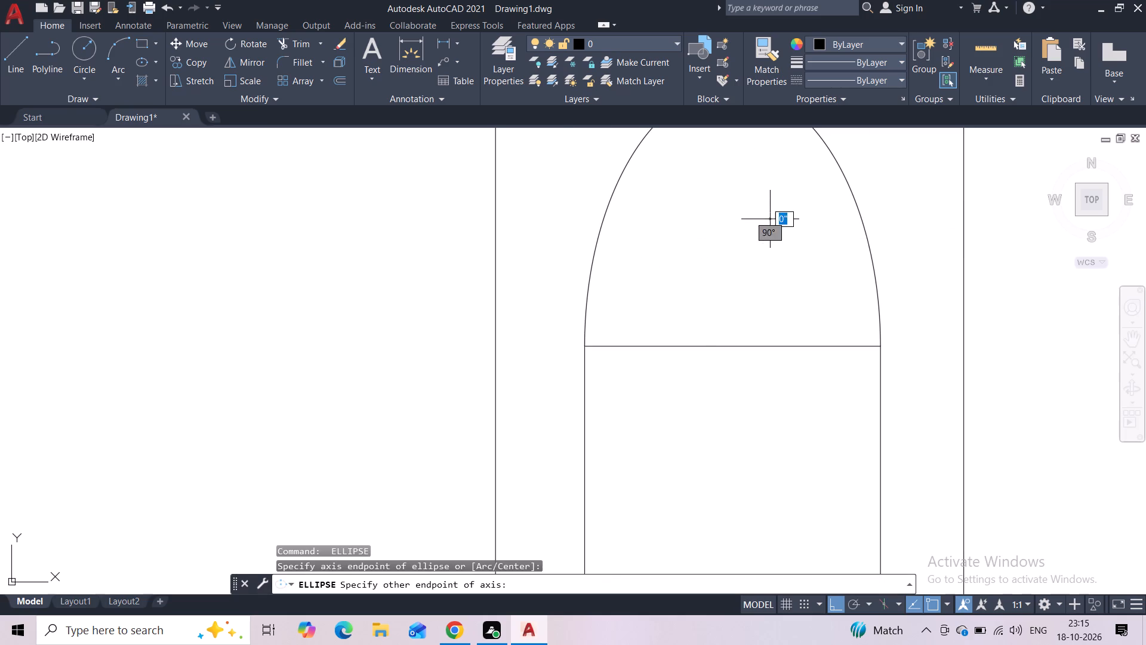
{"action": "left_click", "coordinate": [702, 220]}
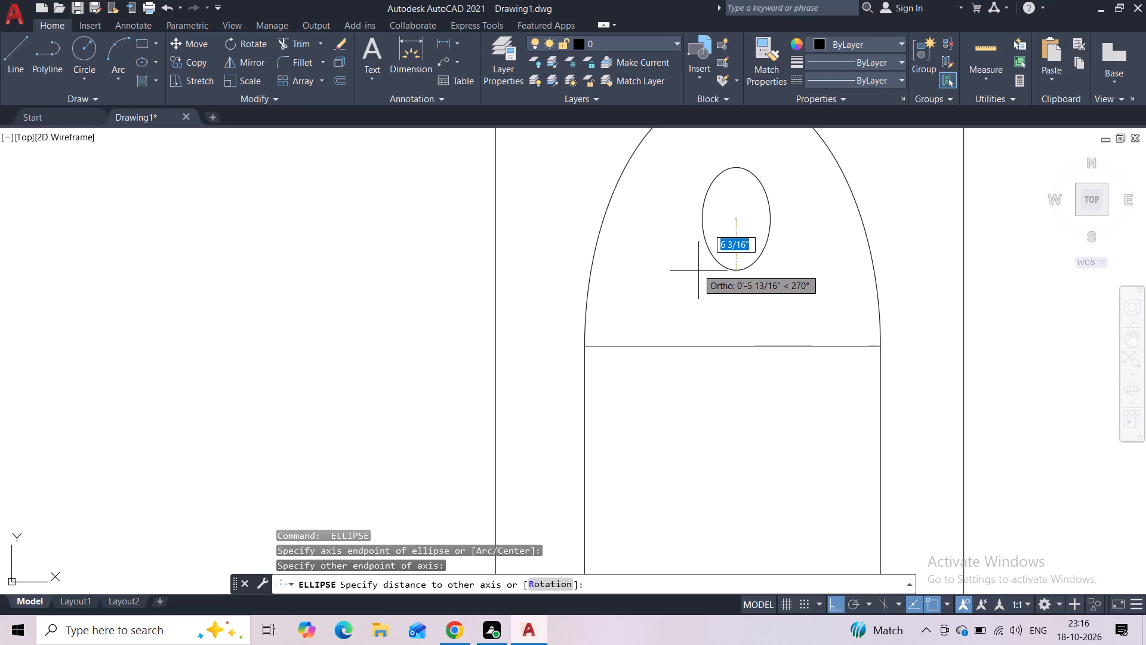
{"action": "scroll", "coordinate": [698, 271], "scroll_direction": "down", "scroll_amount": 2}
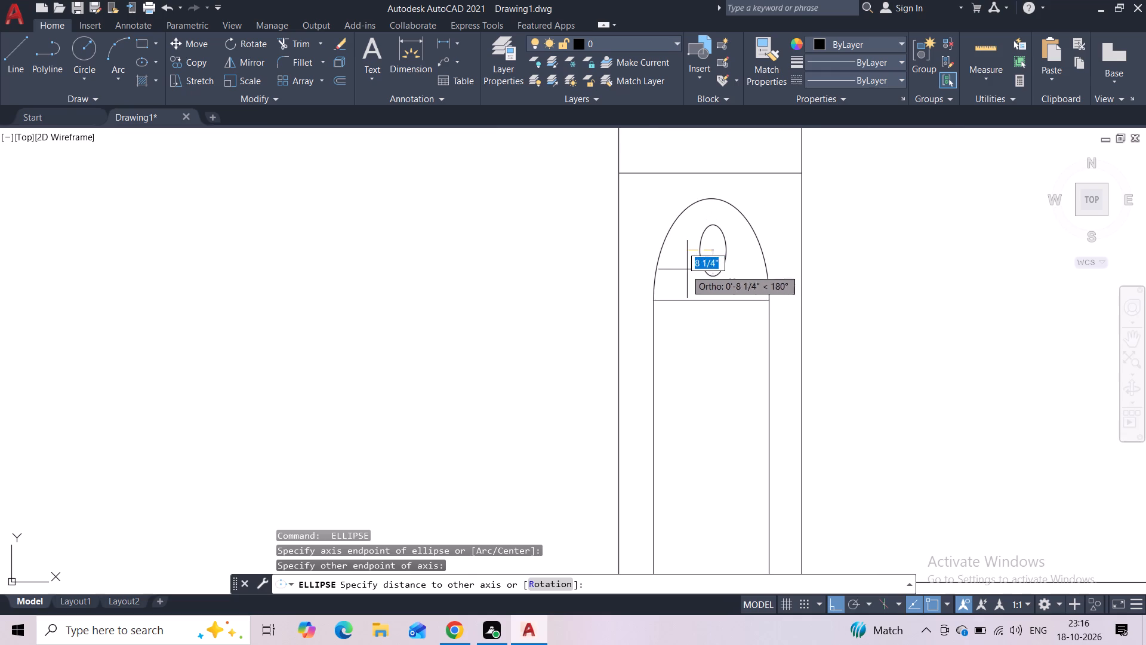
{"action": "left_click", "coordinate": [690, 271]}
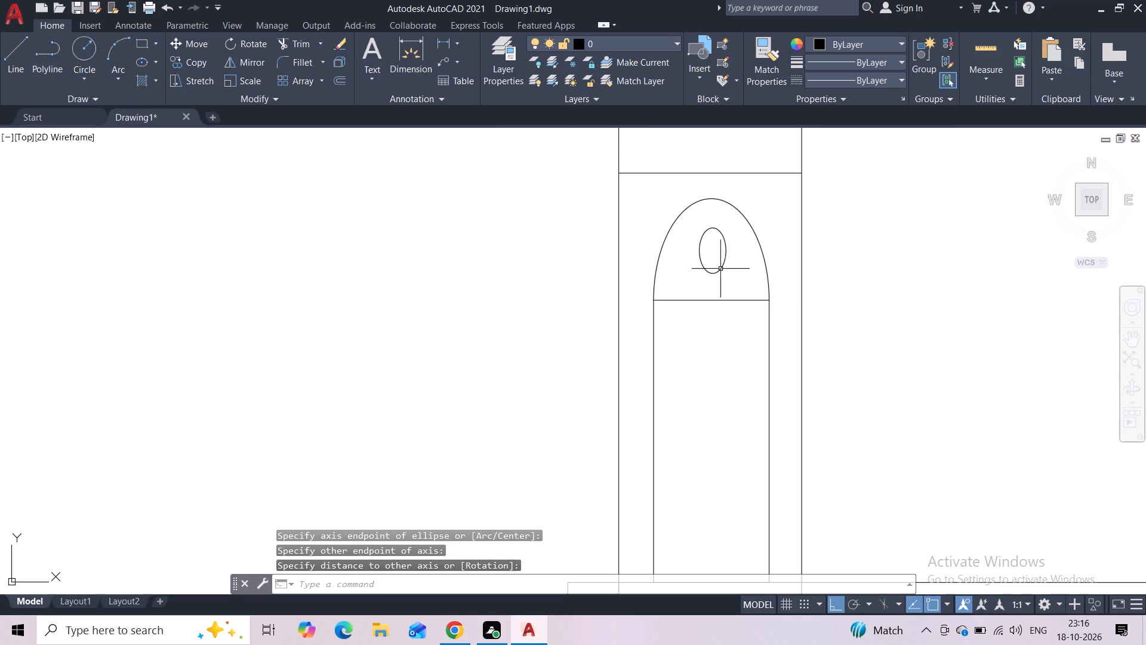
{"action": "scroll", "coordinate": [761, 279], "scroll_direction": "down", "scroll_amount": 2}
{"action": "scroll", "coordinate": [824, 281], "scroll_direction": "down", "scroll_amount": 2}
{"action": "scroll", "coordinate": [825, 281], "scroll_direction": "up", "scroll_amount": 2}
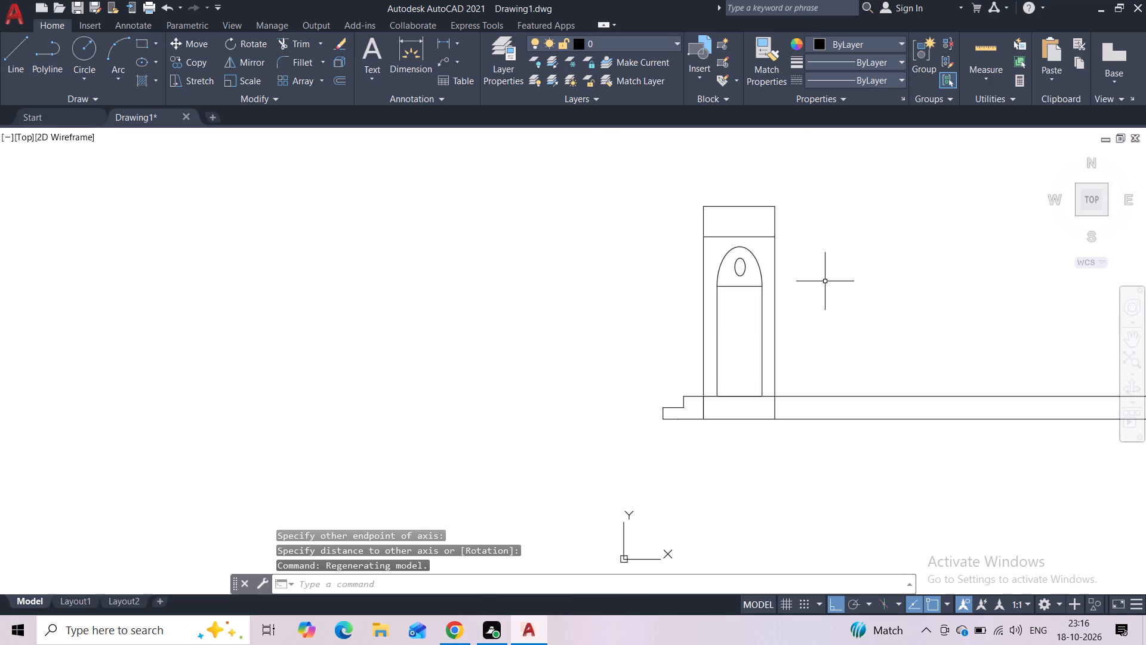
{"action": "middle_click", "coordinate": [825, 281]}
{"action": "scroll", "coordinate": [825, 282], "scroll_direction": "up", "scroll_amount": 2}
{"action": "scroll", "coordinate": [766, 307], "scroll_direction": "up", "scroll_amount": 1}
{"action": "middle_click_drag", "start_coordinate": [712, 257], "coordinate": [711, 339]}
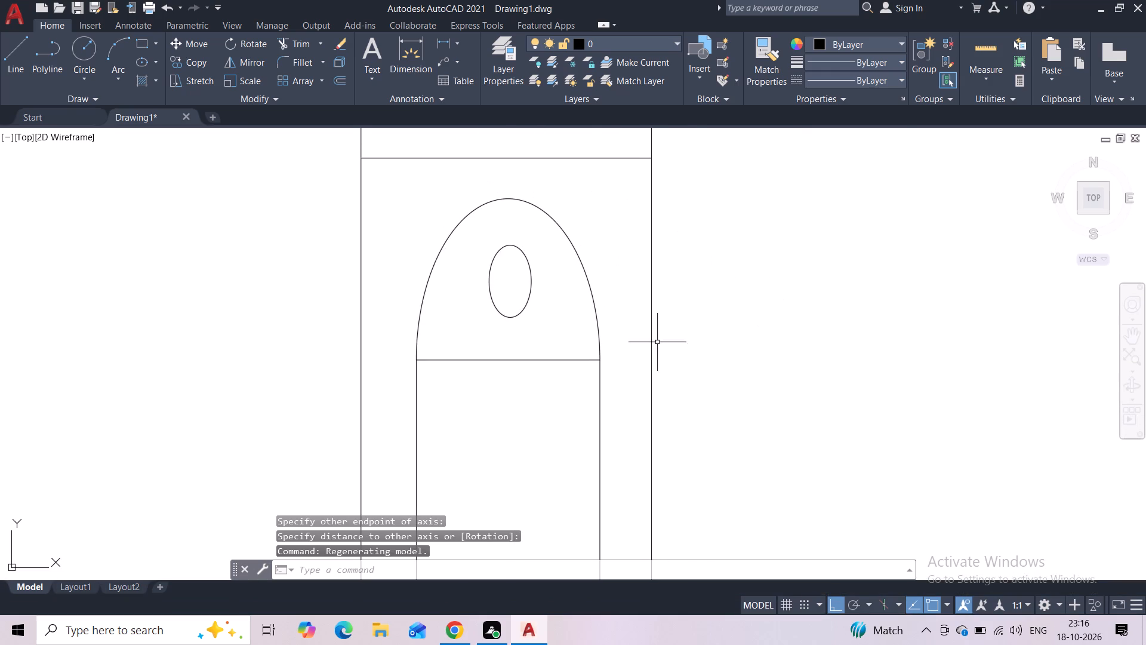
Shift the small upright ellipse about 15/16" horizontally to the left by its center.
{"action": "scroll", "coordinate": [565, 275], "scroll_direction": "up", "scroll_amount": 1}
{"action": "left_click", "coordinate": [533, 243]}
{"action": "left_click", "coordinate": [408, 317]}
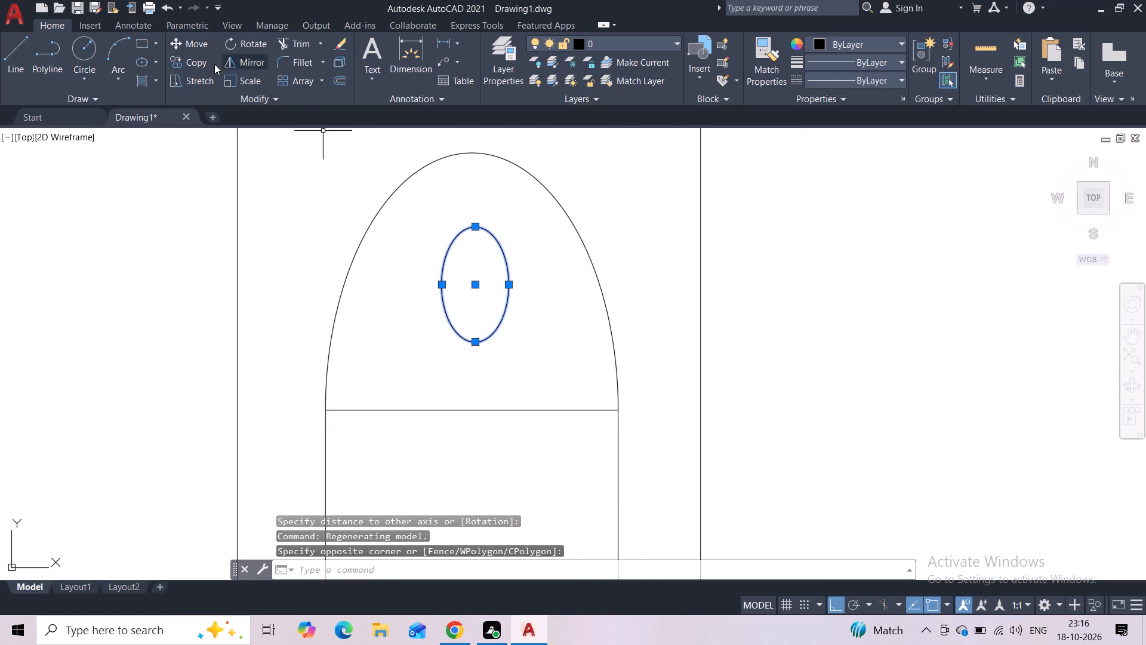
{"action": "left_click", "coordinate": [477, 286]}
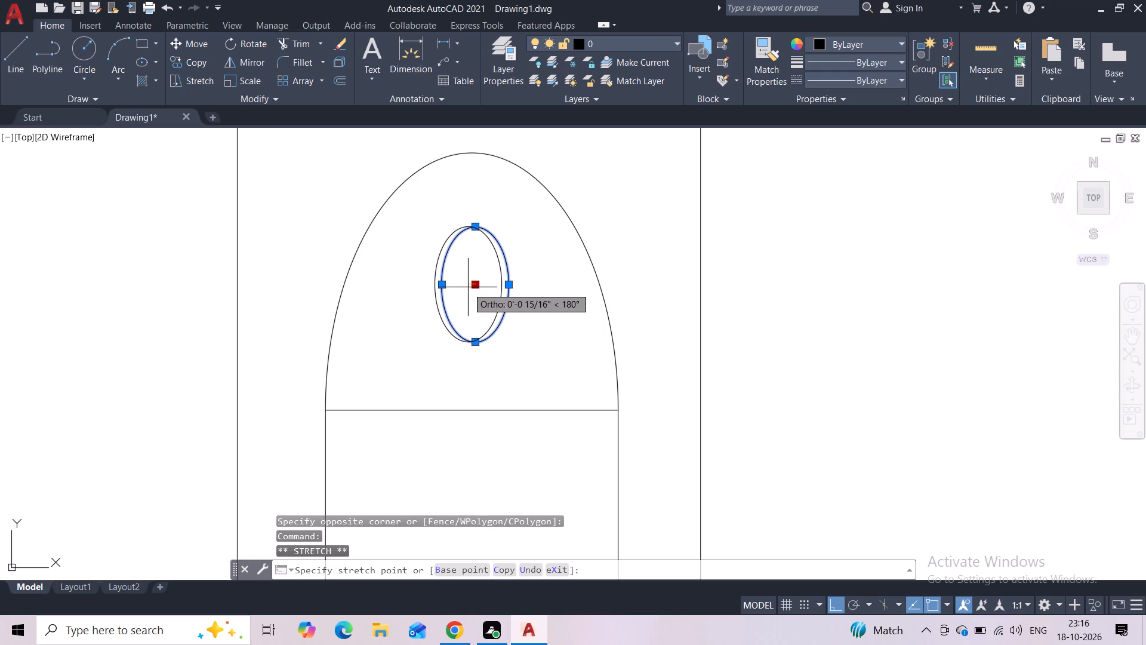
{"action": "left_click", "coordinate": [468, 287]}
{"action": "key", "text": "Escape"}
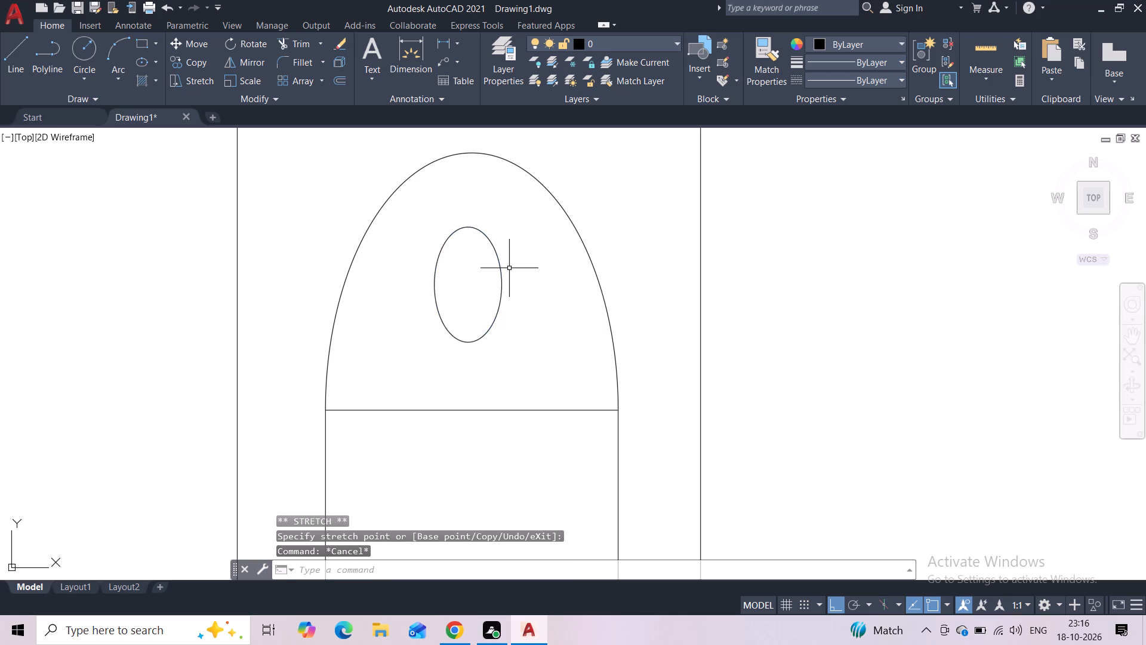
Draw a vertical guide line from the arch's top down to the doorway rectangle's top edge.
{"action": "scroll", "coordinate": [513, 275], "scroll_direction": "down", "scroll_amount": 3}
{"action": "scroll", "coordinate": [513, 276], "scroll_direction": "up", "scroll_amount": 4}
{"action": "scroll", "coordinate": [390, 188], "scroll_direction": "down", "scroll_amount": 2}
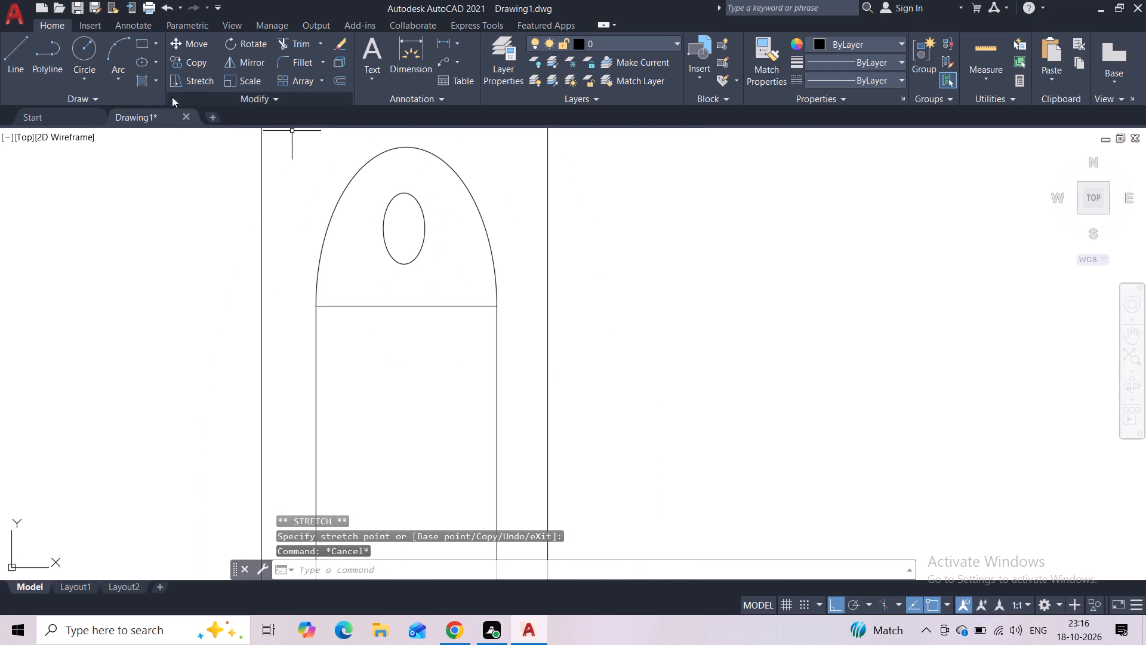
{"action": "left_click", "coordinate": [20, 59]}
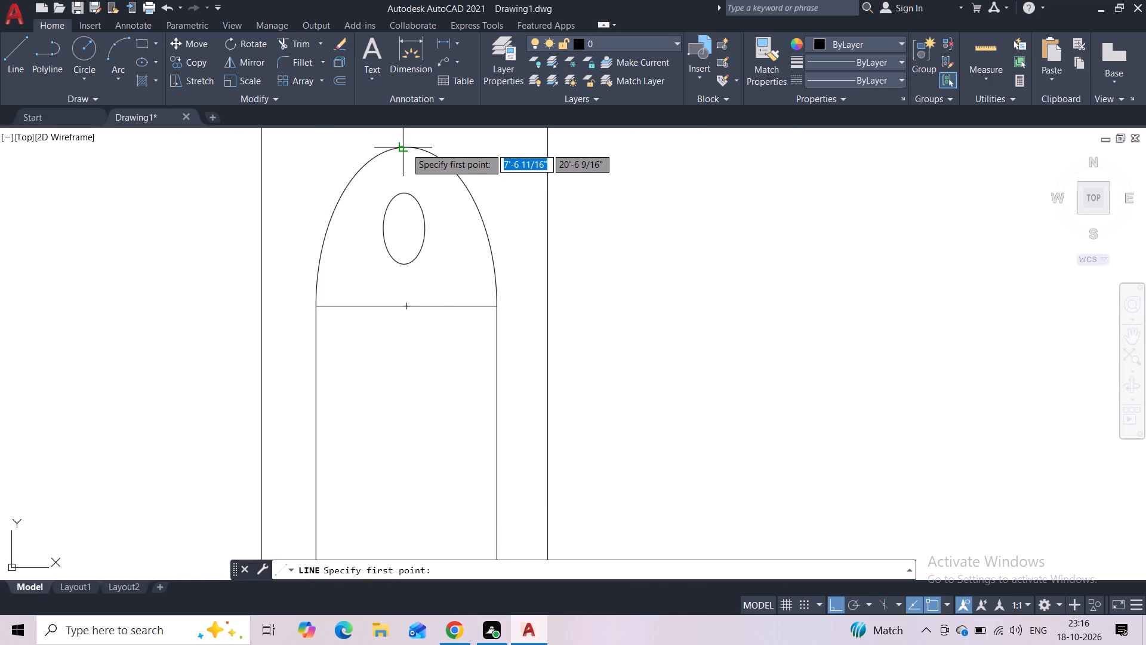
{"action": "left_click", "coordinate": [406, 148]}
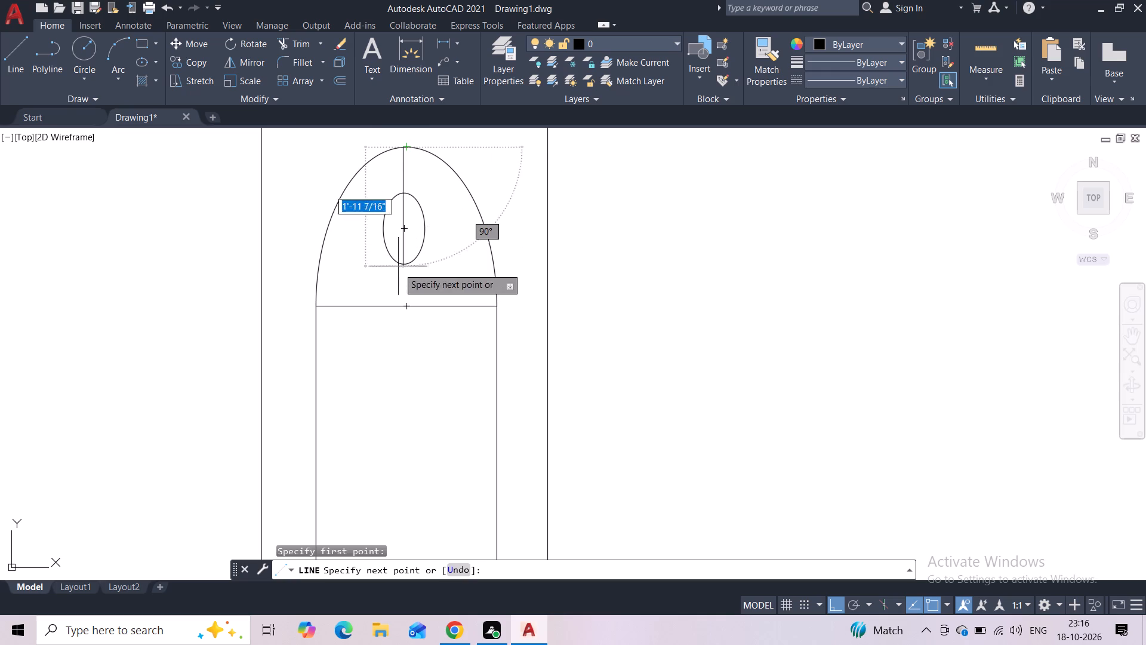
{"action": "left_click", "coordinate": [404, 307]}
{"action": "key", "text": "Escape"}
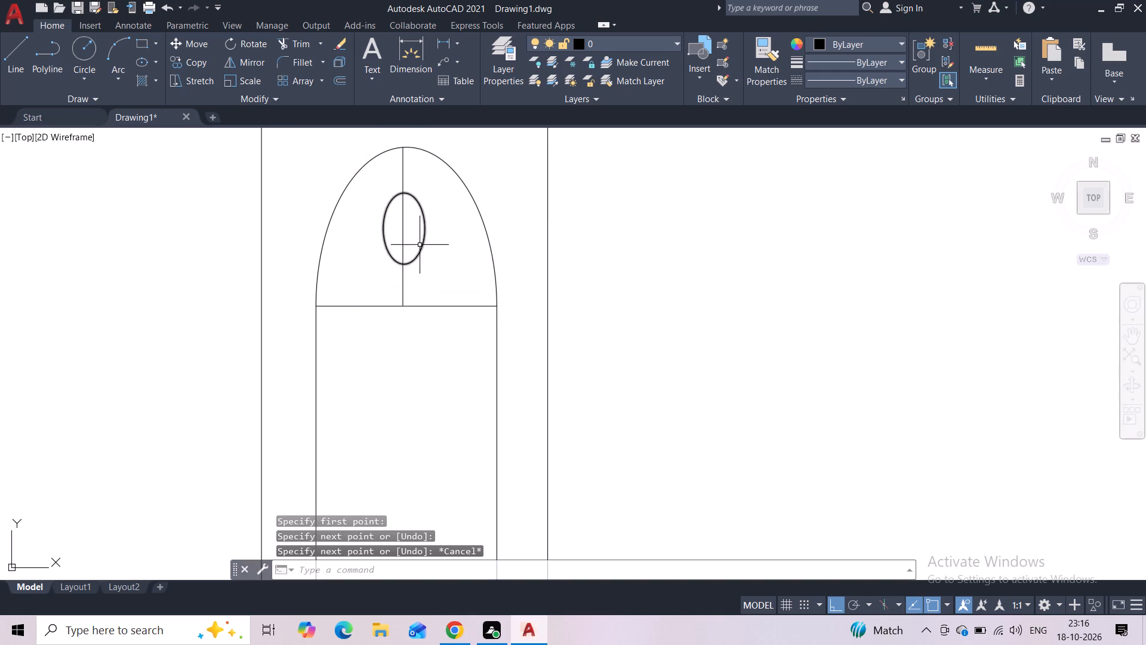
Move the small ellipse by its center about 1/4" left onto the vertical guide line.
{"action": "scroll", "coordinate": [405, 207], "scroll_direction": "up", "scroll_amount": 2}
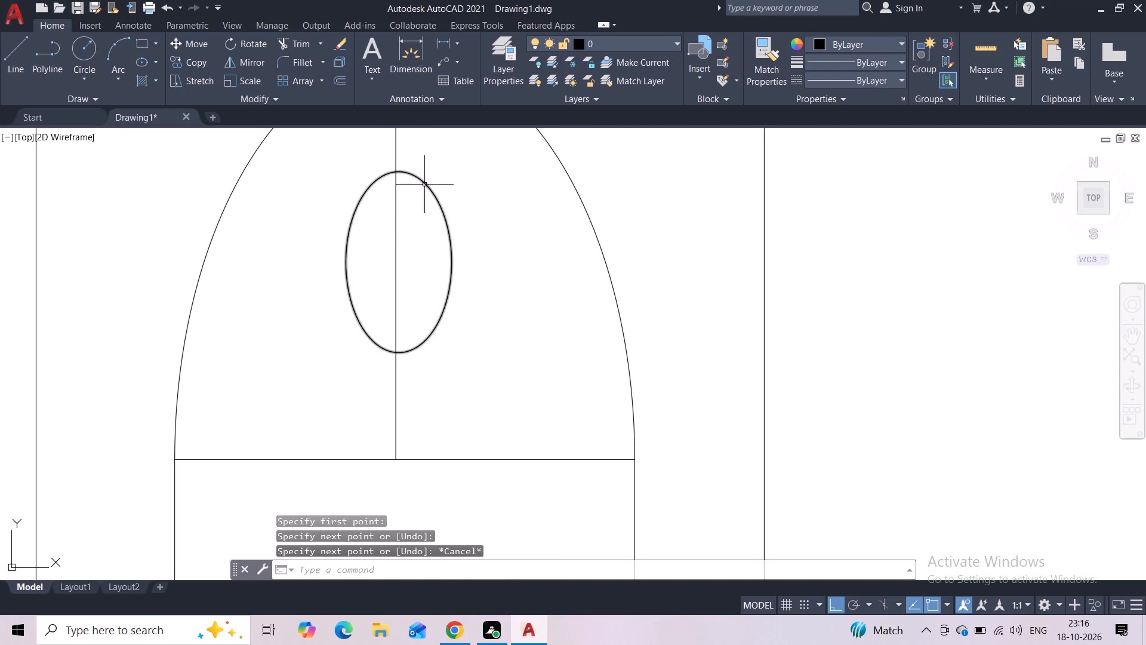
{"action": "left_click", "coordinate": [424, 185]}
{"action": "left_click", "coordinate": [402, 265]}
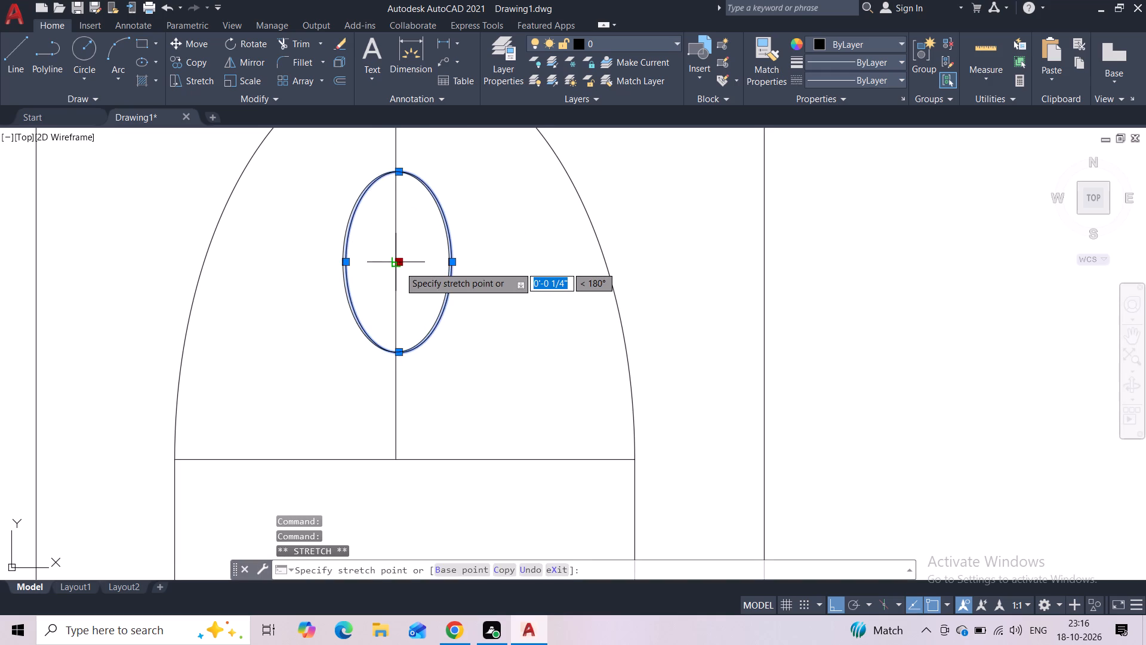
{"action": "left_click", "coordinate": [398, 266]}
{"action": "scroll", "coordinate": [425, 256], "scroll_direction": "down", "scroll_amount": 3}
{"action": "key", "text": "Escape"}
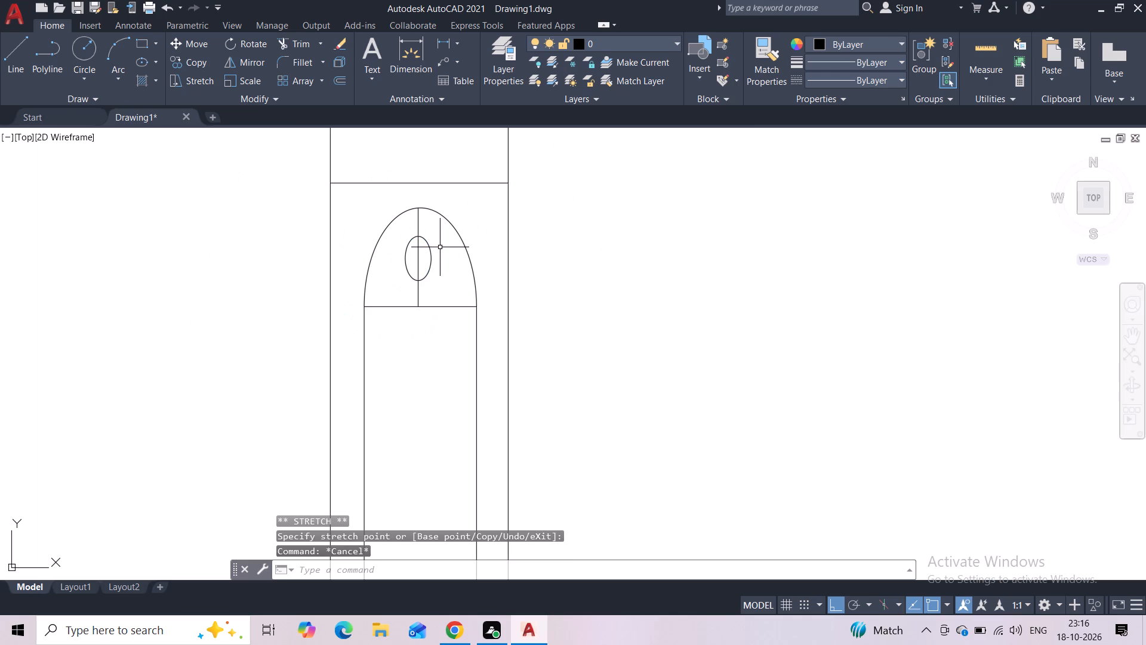
Draw a vertical centerline from the arch's exact apex to the midpoint of the doorway rectangle's top edge.
{"action": "scroll", "coordinate": [432, 244], "scroll_direction": "up", "scroll_amount": 2}
{"action": "middle_click_drag", "start_coordinate": [430, 242], "coordinate": [427, 279]}
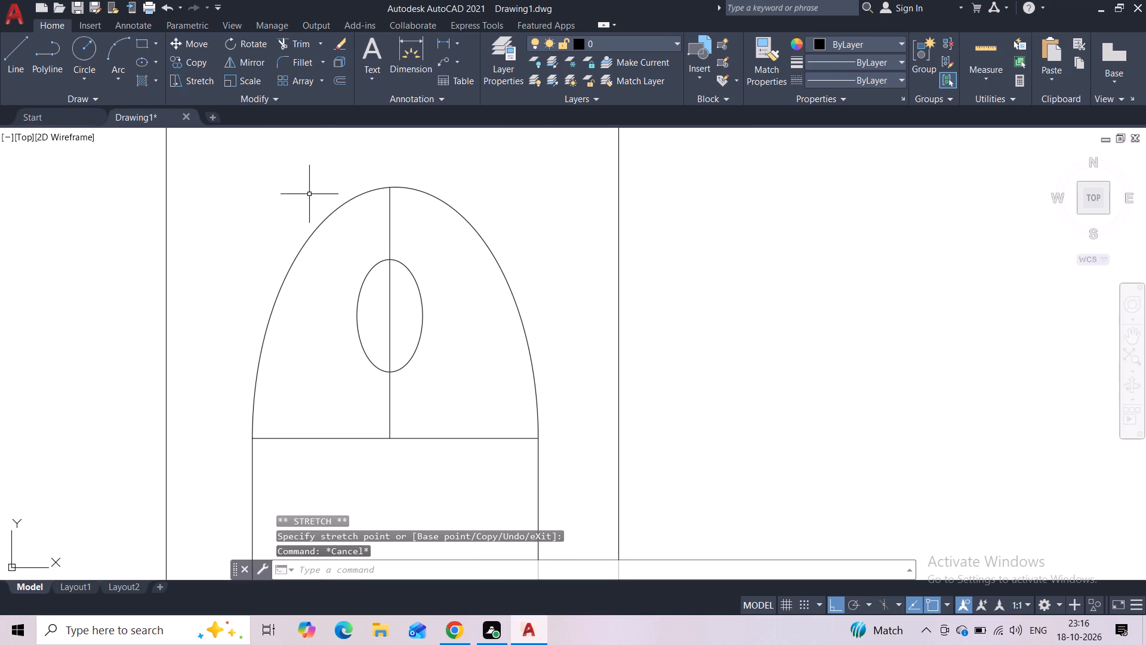
{"action": "left_click", "coordinate": [13, 53]}
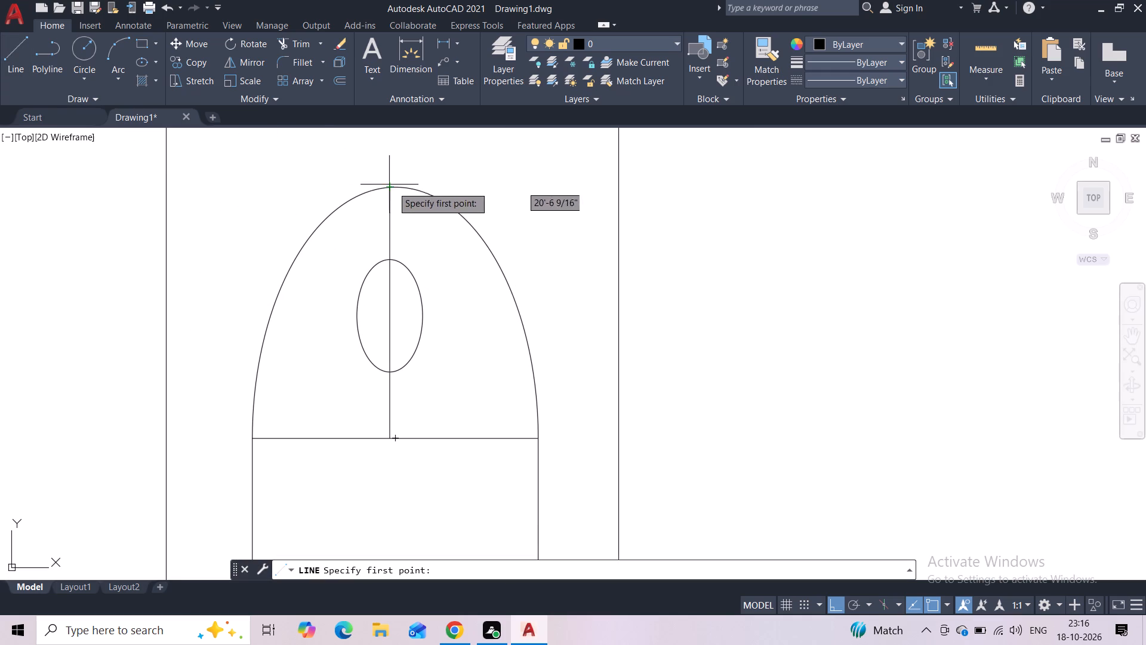
{"action": "left_click", "coordinate": [396, 192]}
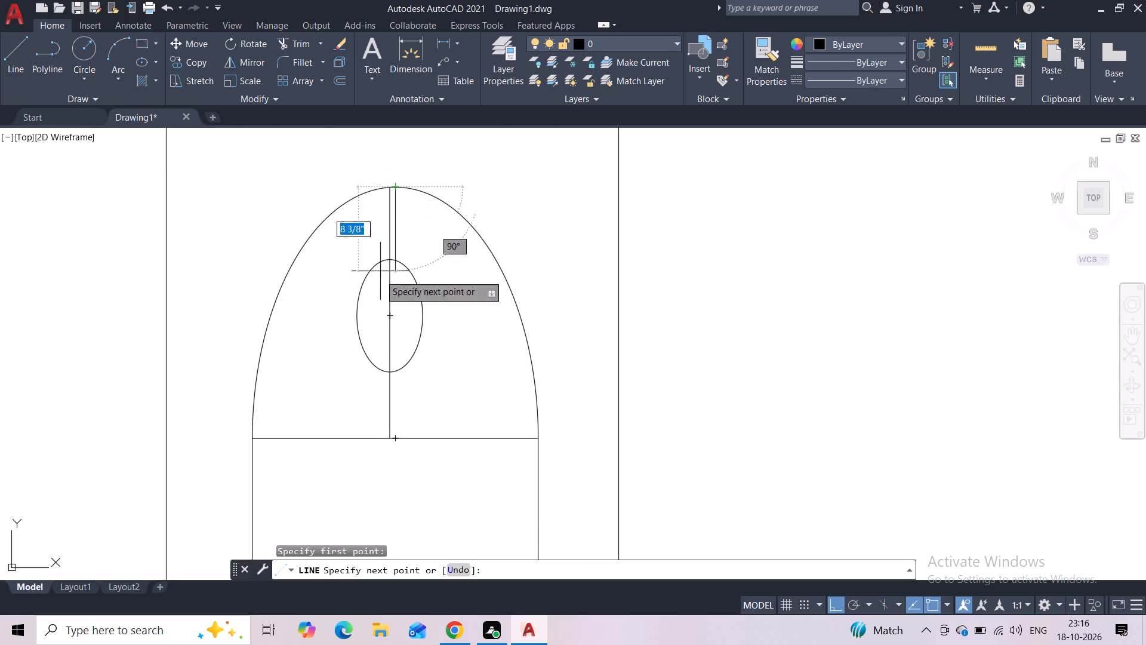
{"action": "left_click", "coordinate": [395, 444]}
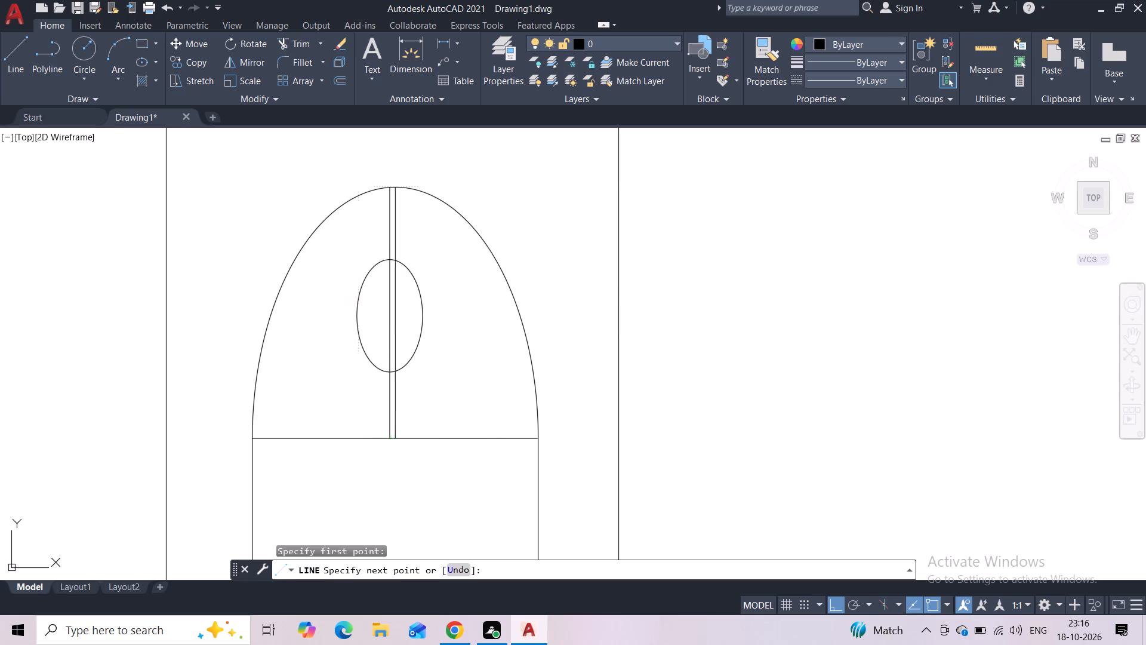
{"action": "key", "text": "Escape"}
Delete the first, off-center vertical guide line inside the arch.
{"action": "left_click", "coordinate": [389, 308]}
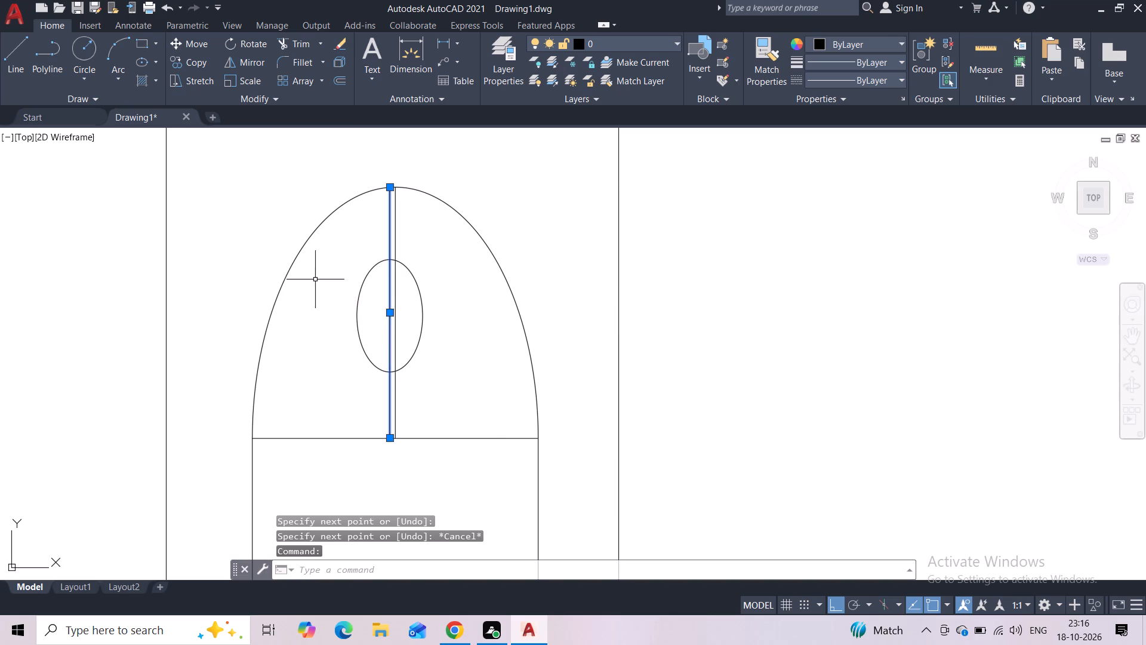
{"action": "key", "text": "Delete"}
{"action": "key", "text": "Delete"}
Move the small ellipse horizontally by its center onto the arch's true centerline.
{"action": "left_click", "coordinate": [363, 281]}
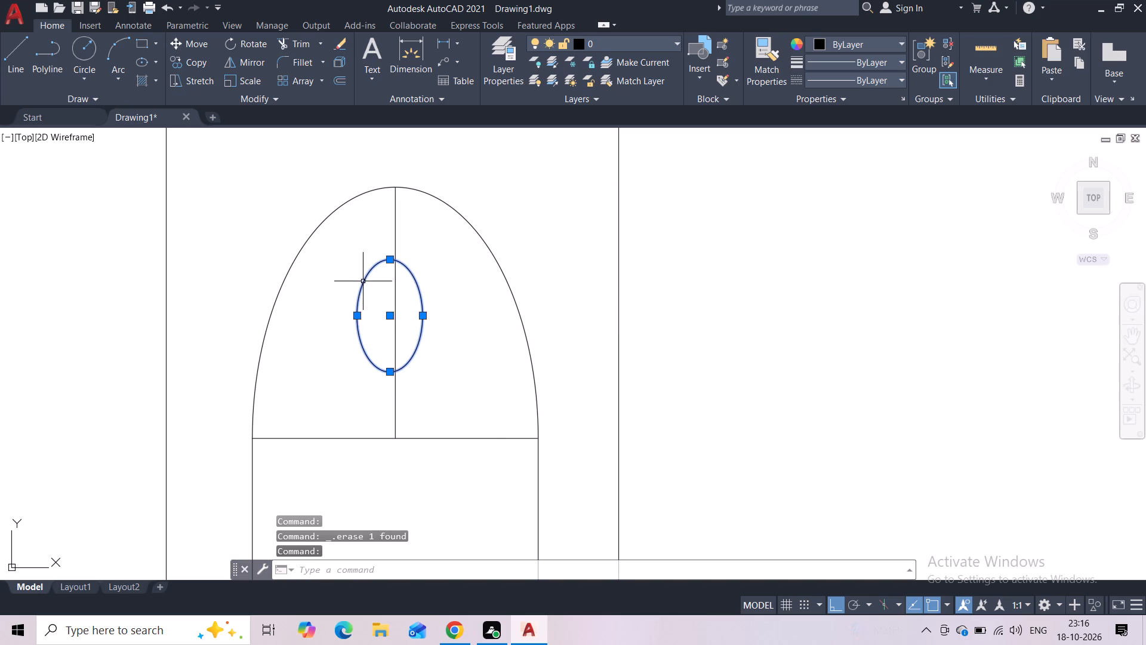
{"action": "left_click", "coordinate": [389, 318]}
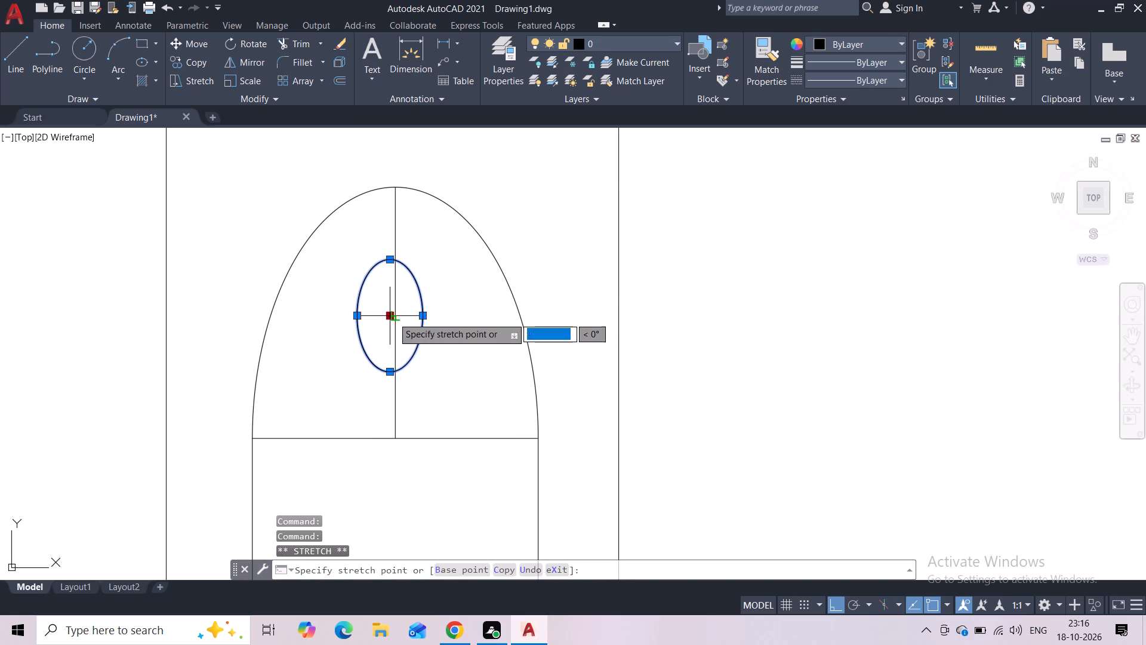
{"action": "left_click", "coordinate": [395, 318]}
{"action": "key", "text": "Escape"}
Delete the vertical centerline running through the ellipse.
{"action": "left_click", "coordinate": [405, 236]}
{"action": "left_click", "coordinate": [370, 235]}
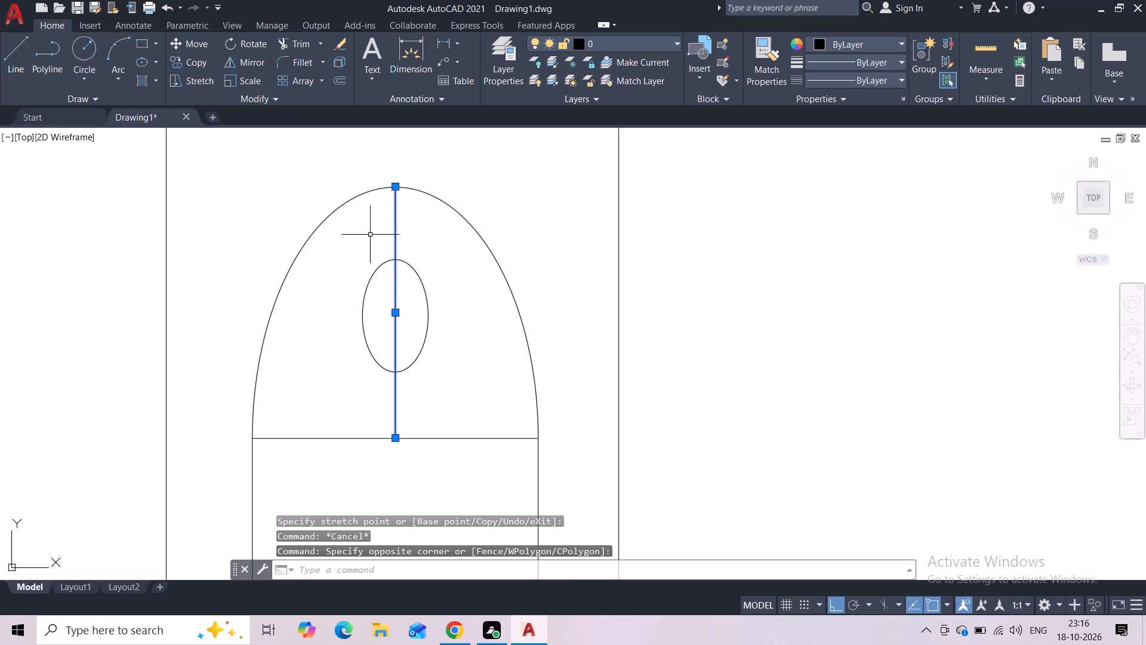
{"action": "key", "text": "Delete"}
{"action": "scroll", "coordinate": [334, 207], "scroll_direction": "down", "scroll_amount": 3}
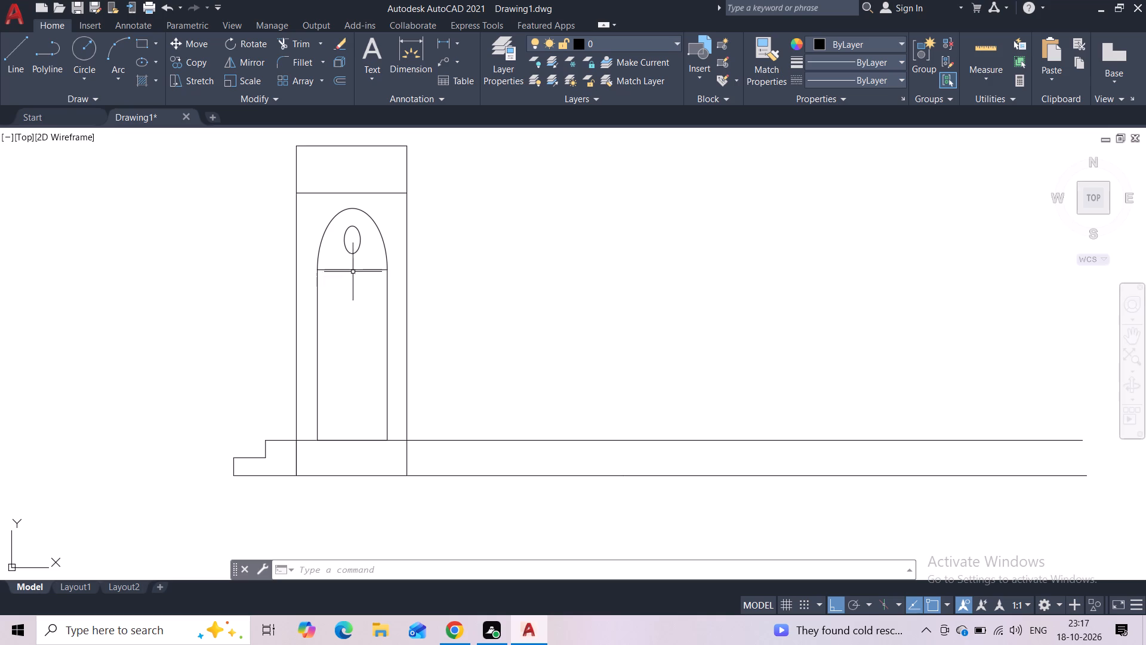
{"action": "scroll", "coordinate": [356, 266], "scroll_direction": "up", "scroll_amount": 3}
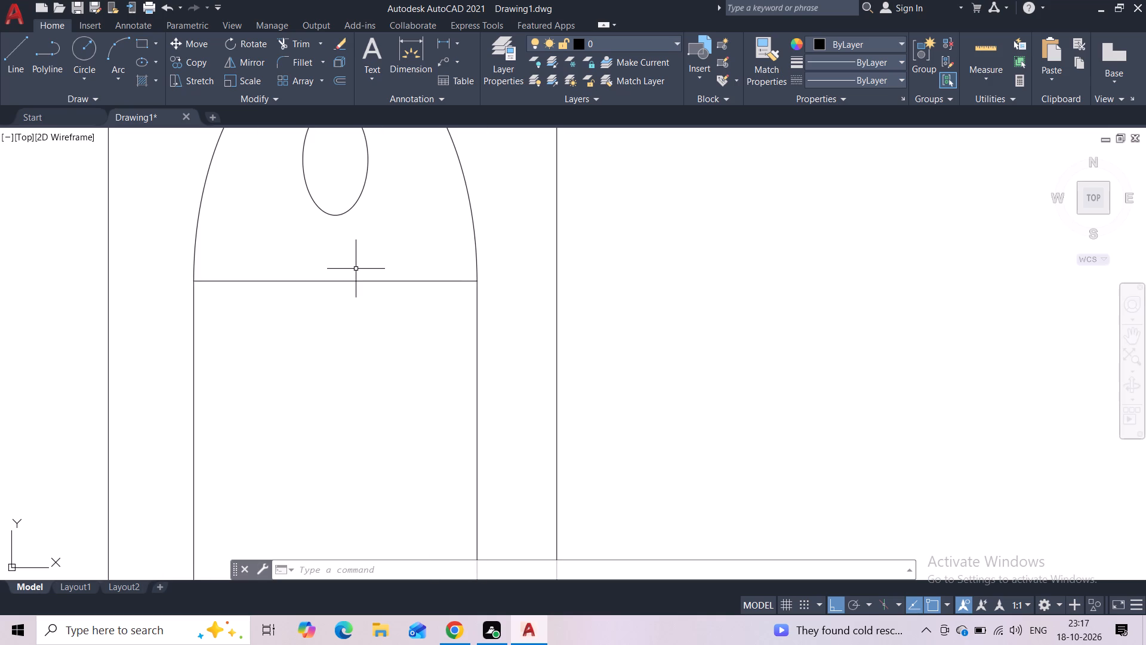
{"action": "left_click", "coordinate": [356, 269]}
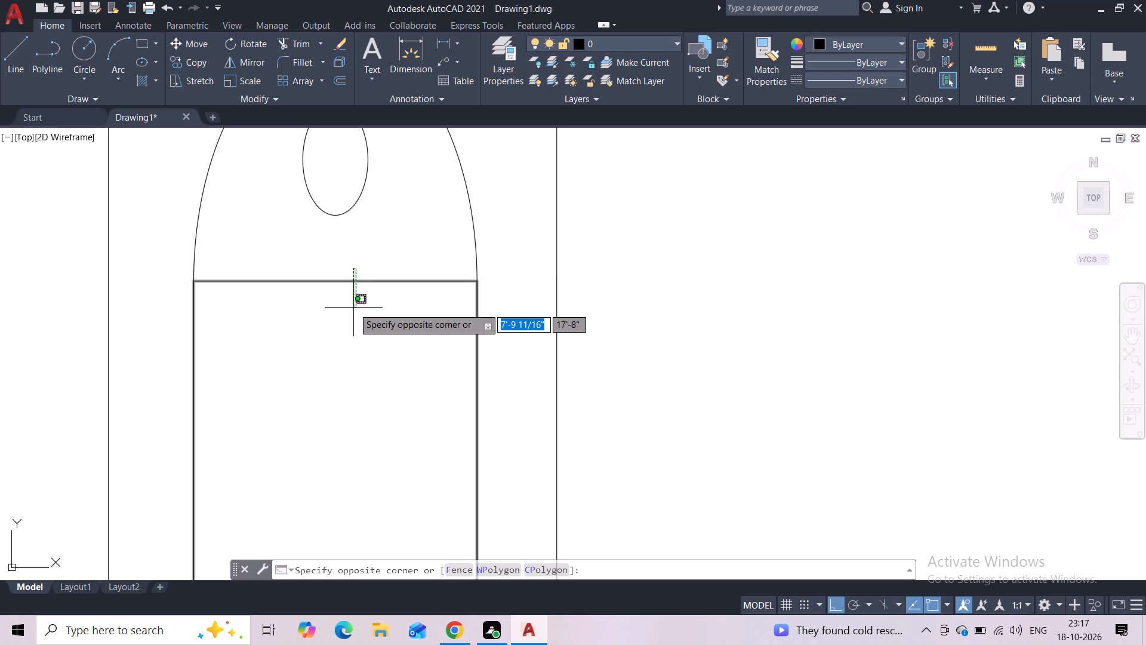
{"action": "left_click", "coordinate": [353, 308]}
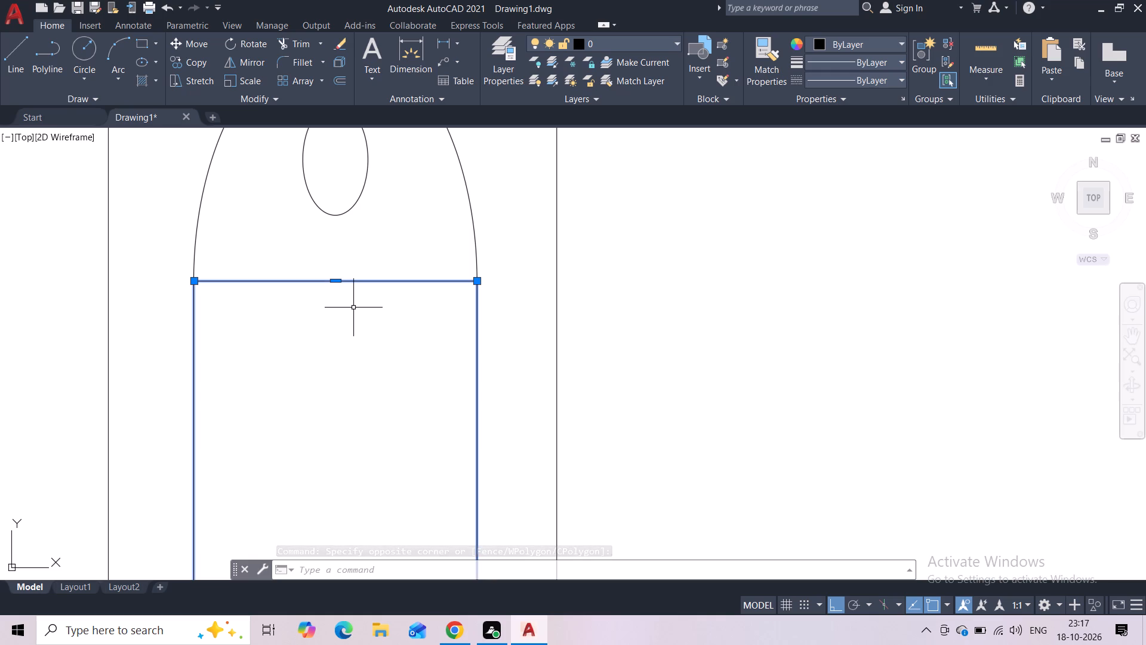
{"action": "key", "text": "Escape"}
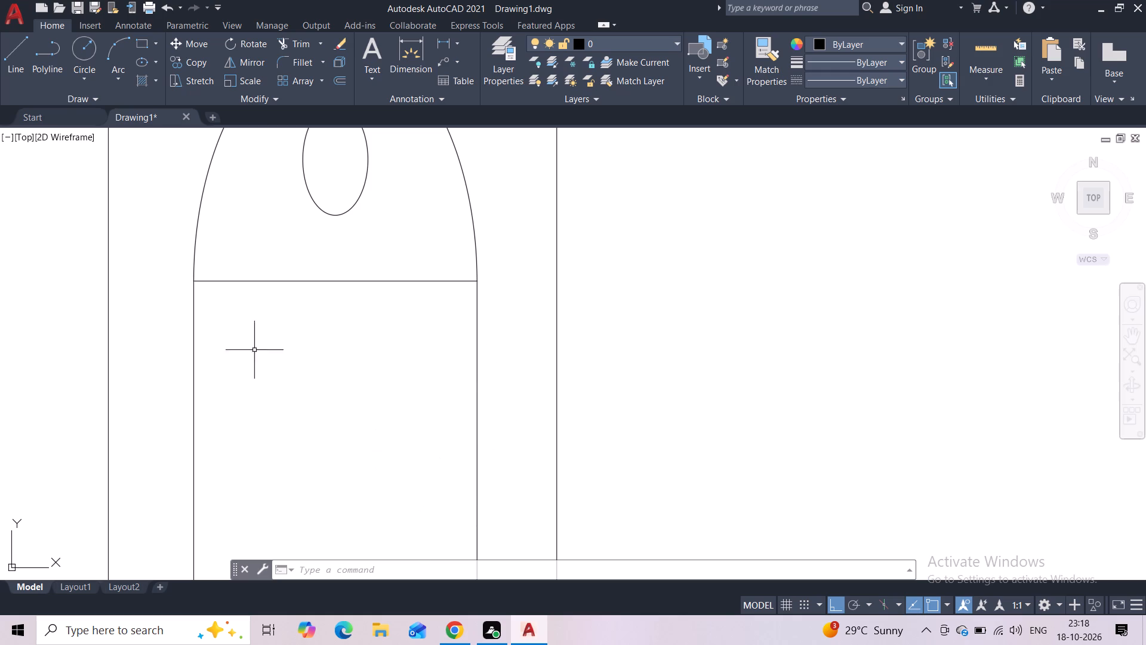
Draw a thin strip on top of the tall outline with connected lines: short sides and a top edge spanning the outline's full width.
{"action": "scroll", "coordinate": [286, 448], "scroll_direction": "down", "scroll_amount": 3}
{"action": "middle_click_drag", "start_coordinate": [294, 467], "coordinate": [295, 376]}
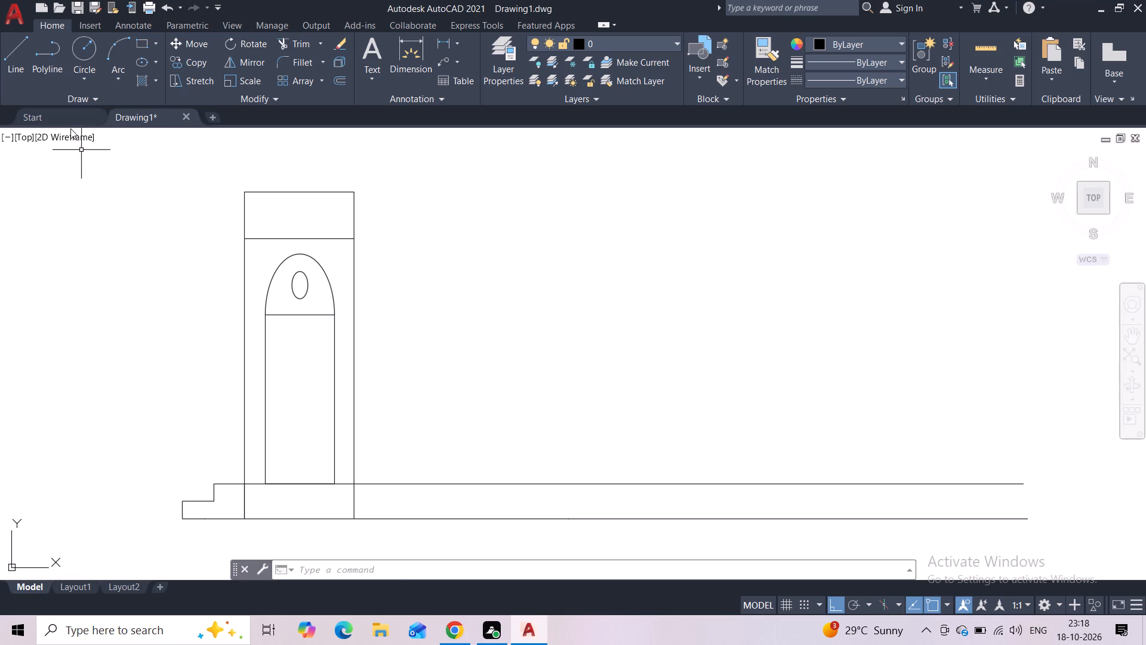
{"action": "left_click", "coordinate": [20, 75]}
{"action": "middle_click_drag", "start_coordinate": [249, 204], "coordinate": [241, 290]}
{"action": "scroll", "coordinate": [241, 290], "scroll_direction": "up", "scroll_amount": 3}
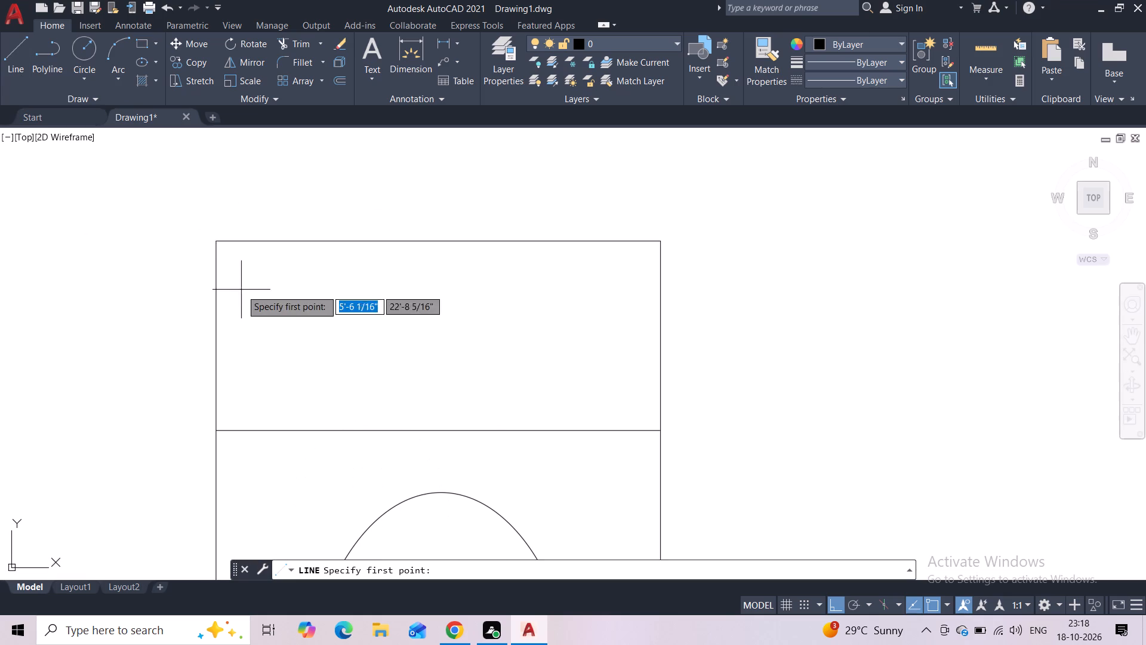
{"action": "left_click", "coordinate": [215, 242]}
{"action": "left_click", "coordinate": [218, 223]}
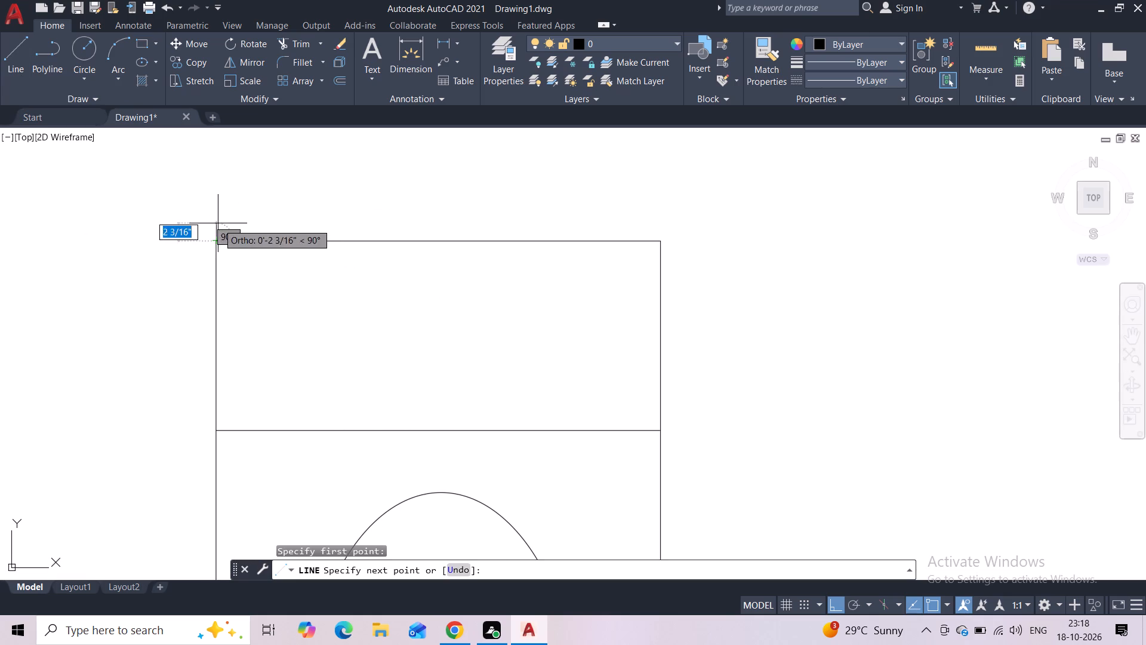
{"action": "left_click", "coordinate": [661, 223]}
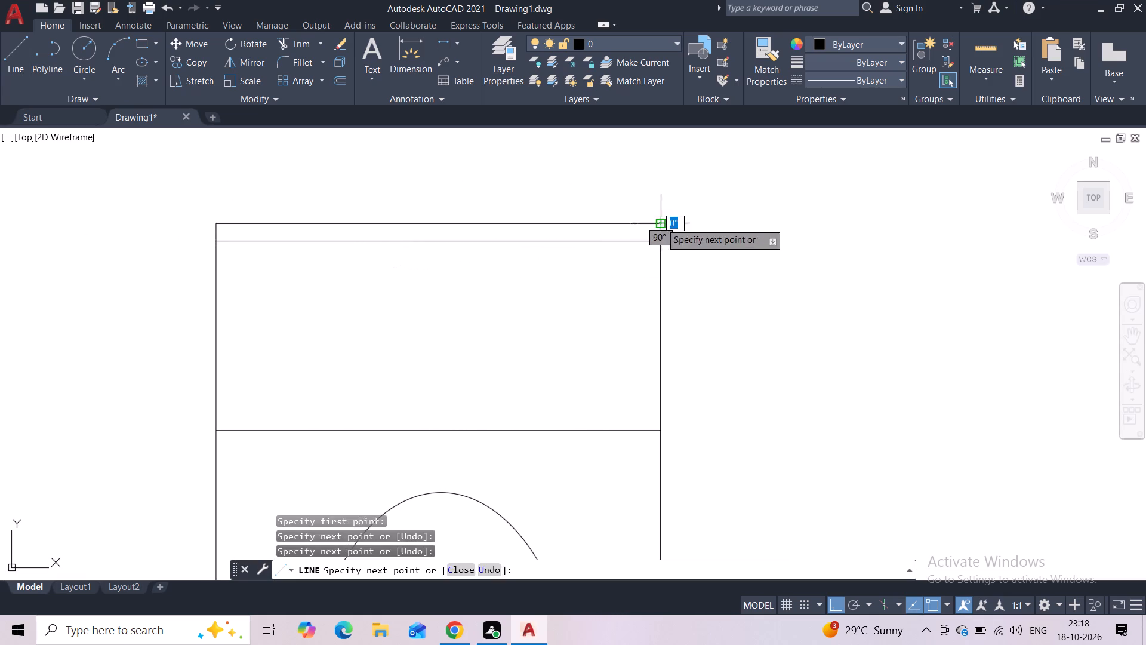
{"action": "left_click", "coordinate": [659, 238]}
{"action": "key", "text": "Escape"}
Measure the thin top strip's width with a trial linear dimension between its upper corners.
{"action": "scroll", "coordinate": [704, 257], "scroll_direction": "down", "scroll_amount": 3}
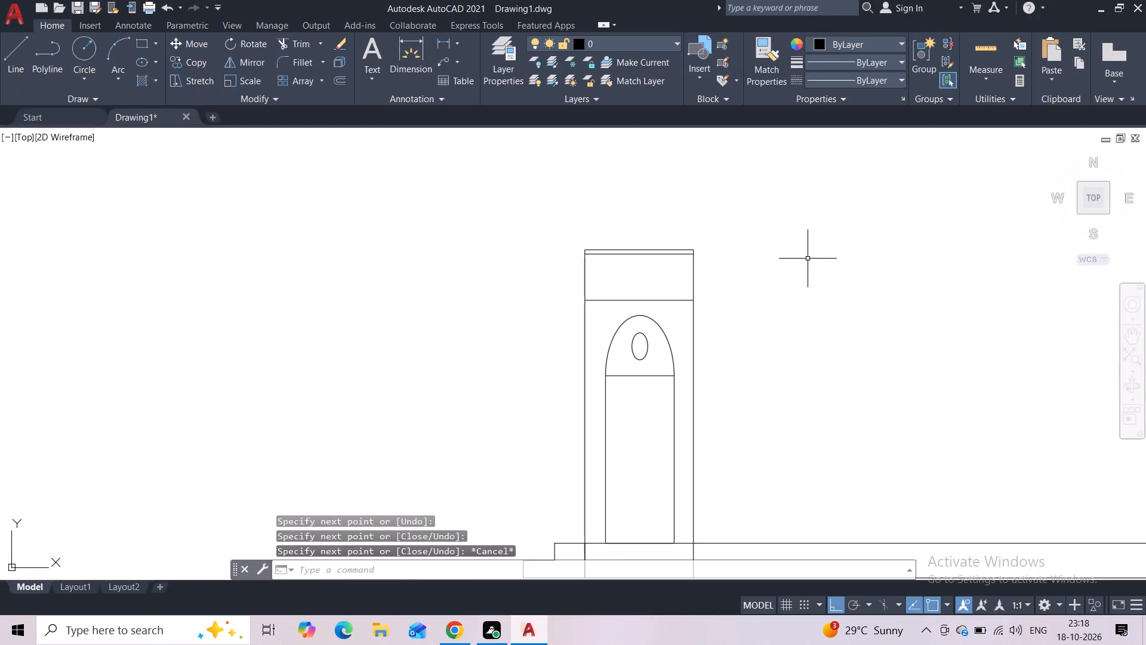
{"action": "scroll", "coordinate": [808, 259], "scroll_direction": "down", "scroll_amount": 1}
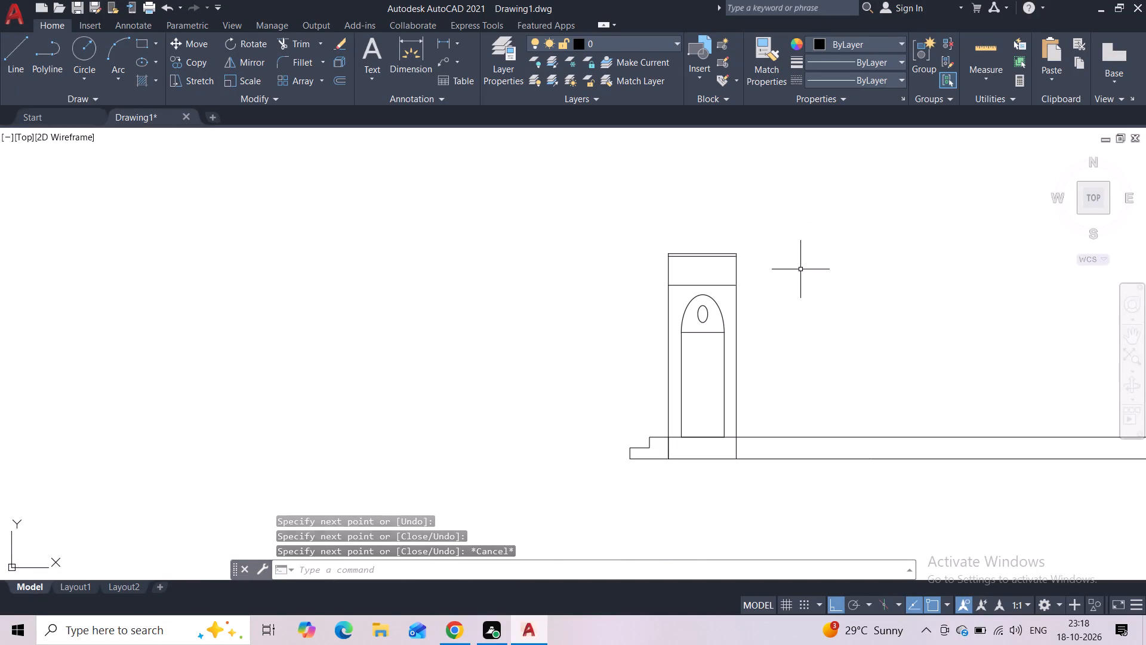
{"action": "middle_click_drag", "start_coordinate": [800, 269], "coordinate": [606, 339]}
{"action": "scroll", "coordinate": [507, 336], "scroll_direction": "up", "scroll_amount": 3}
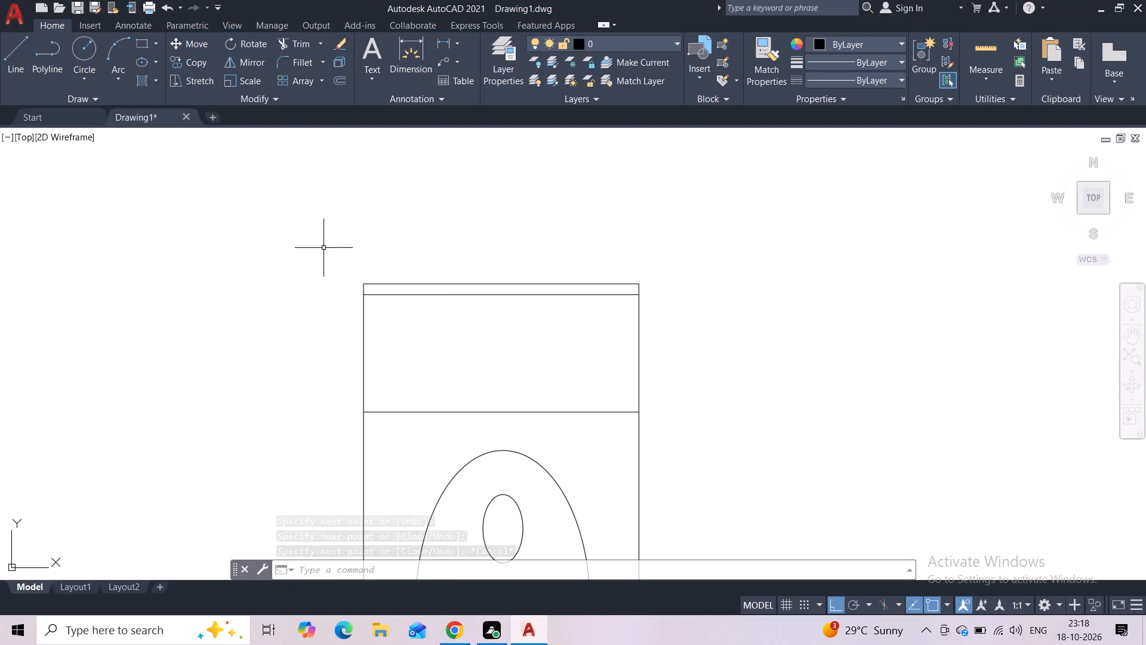
{"action": "left_click", "coordinate": [5, 69]}
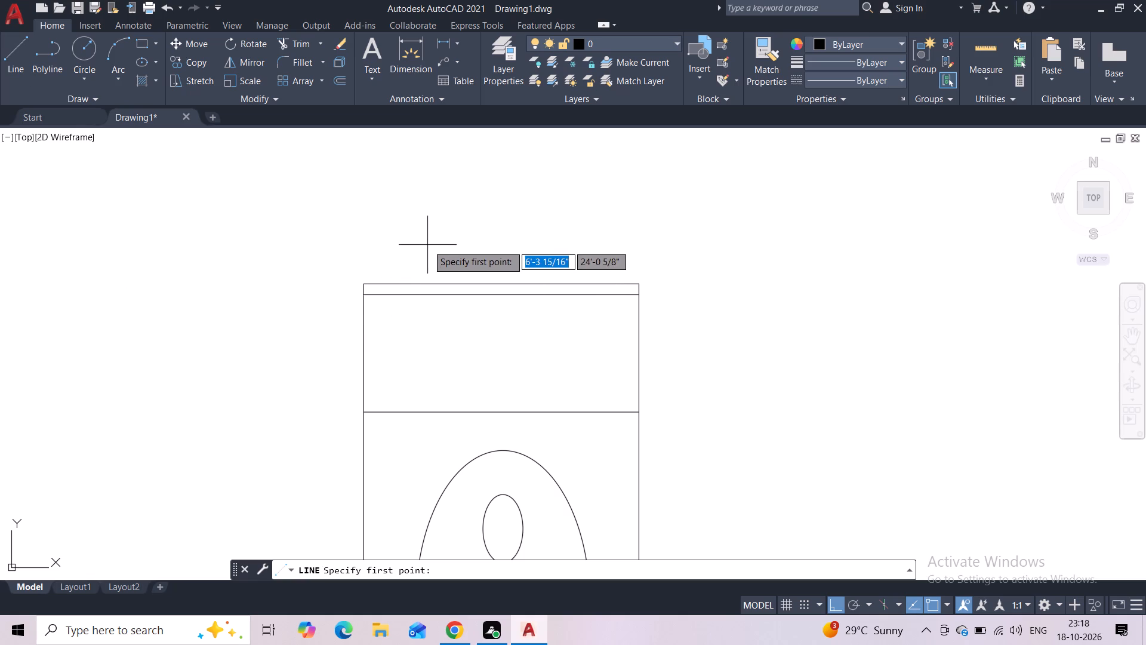
{"action": "key", "text": "Escape"}
{"action": "left_click", "coordinate": [442, 50]}
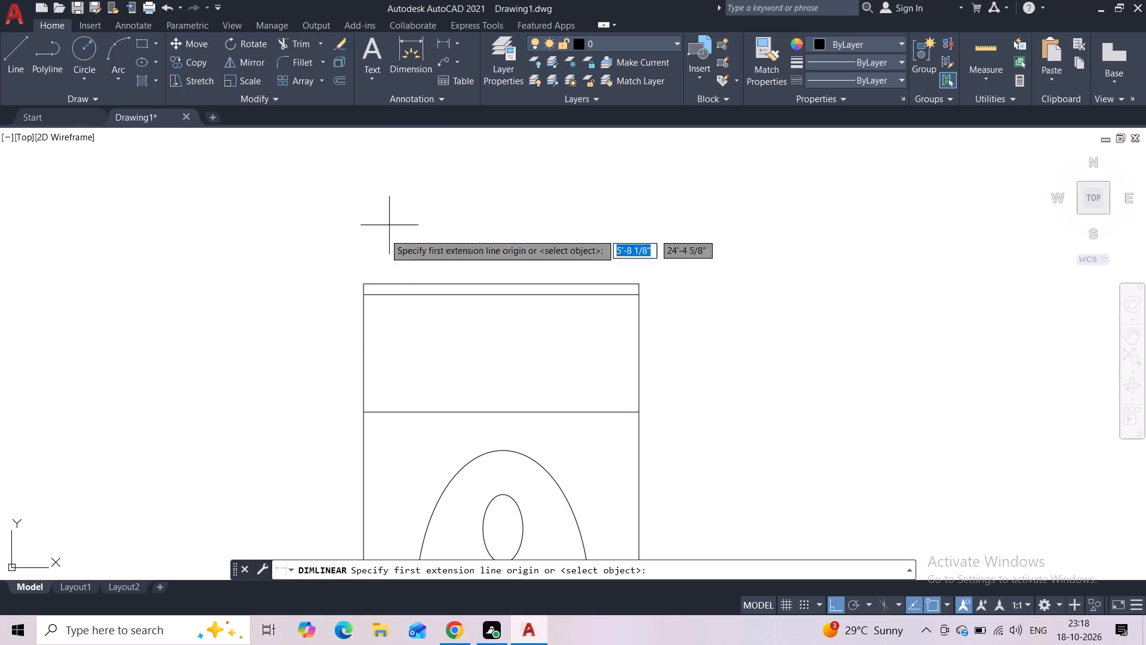
{"action": "left_click", "coordinate": [359, 282]}
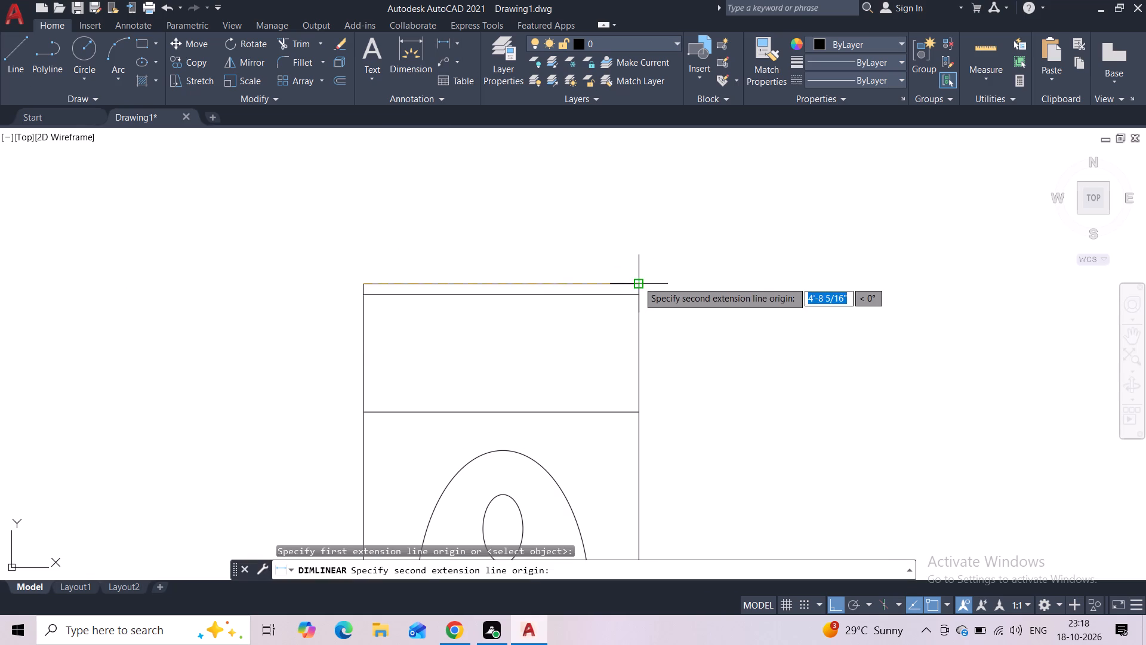
{"action": "left_click", "coordinate": [637, 281]}
{"action": "scroll", "coordinate": [597, 273], "scroll_direction": "up", "scroll_amount": 1}
{"action": "key", "text": "Escape"}
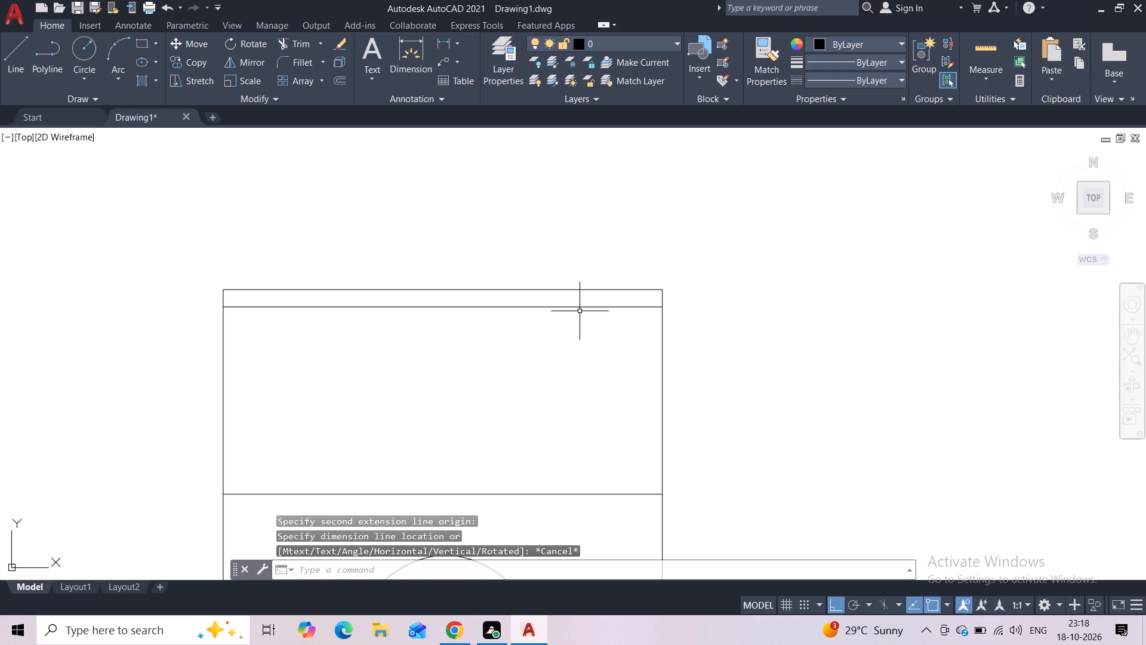
Draw a vertical line about 8 1/2" tall upward from the thin strip's top edge, near its left end.
{"action": "left_click", "coordinate": [21, 70]}
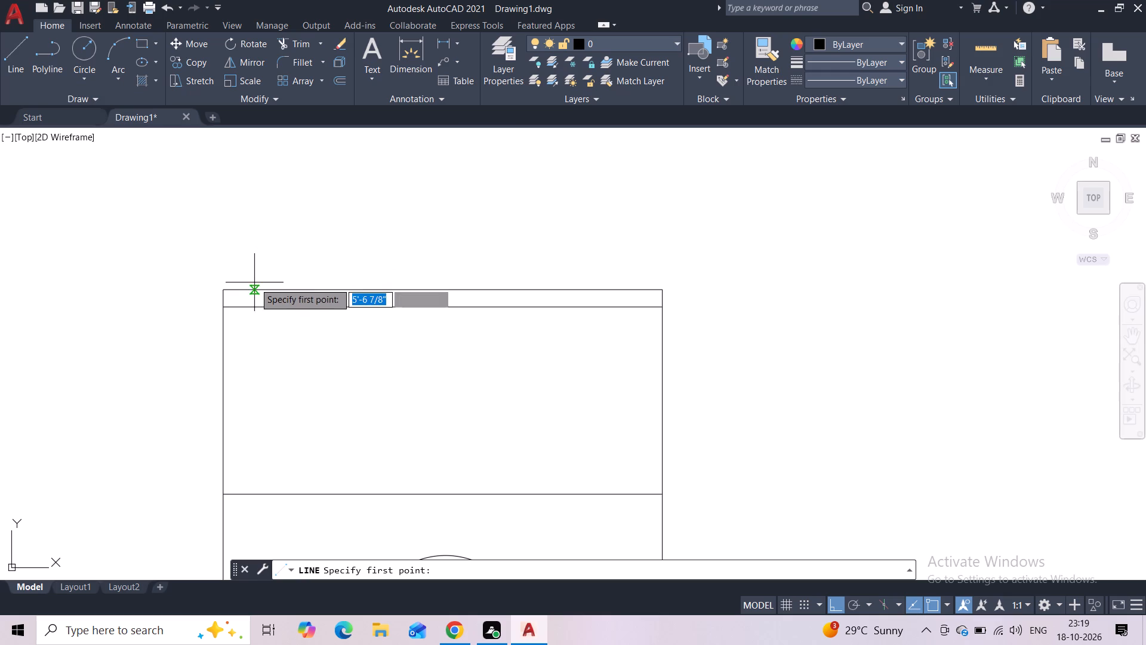
{"action": "left_click", "coordinate": [262, 291]}
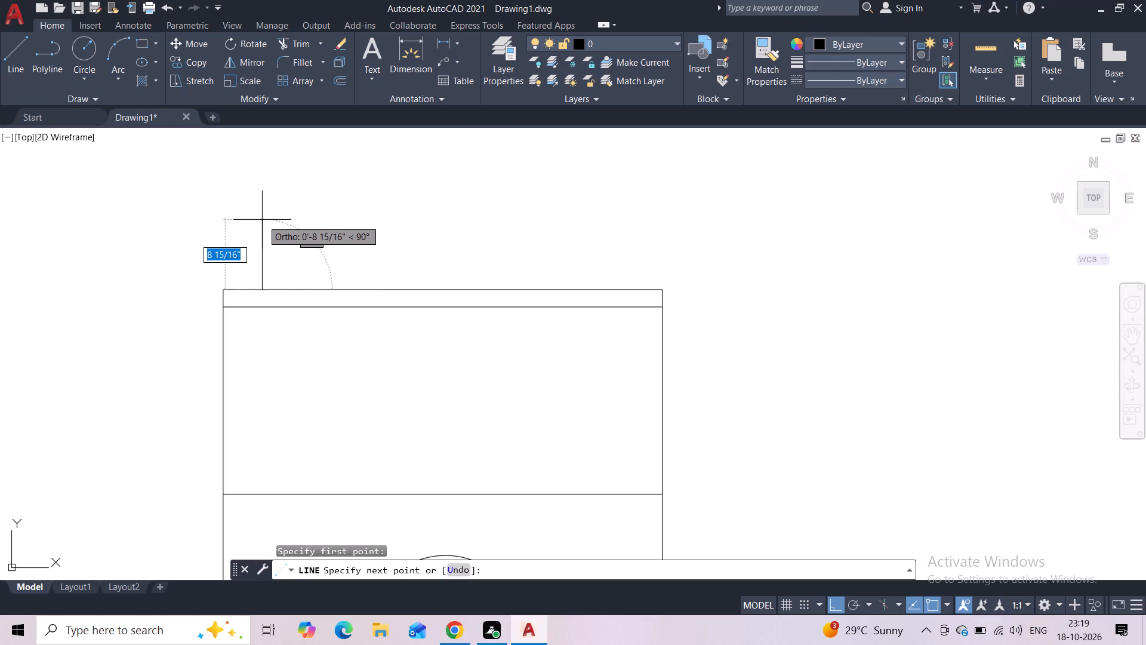
{"action": "left_click", "coordinate": [263, 223]}
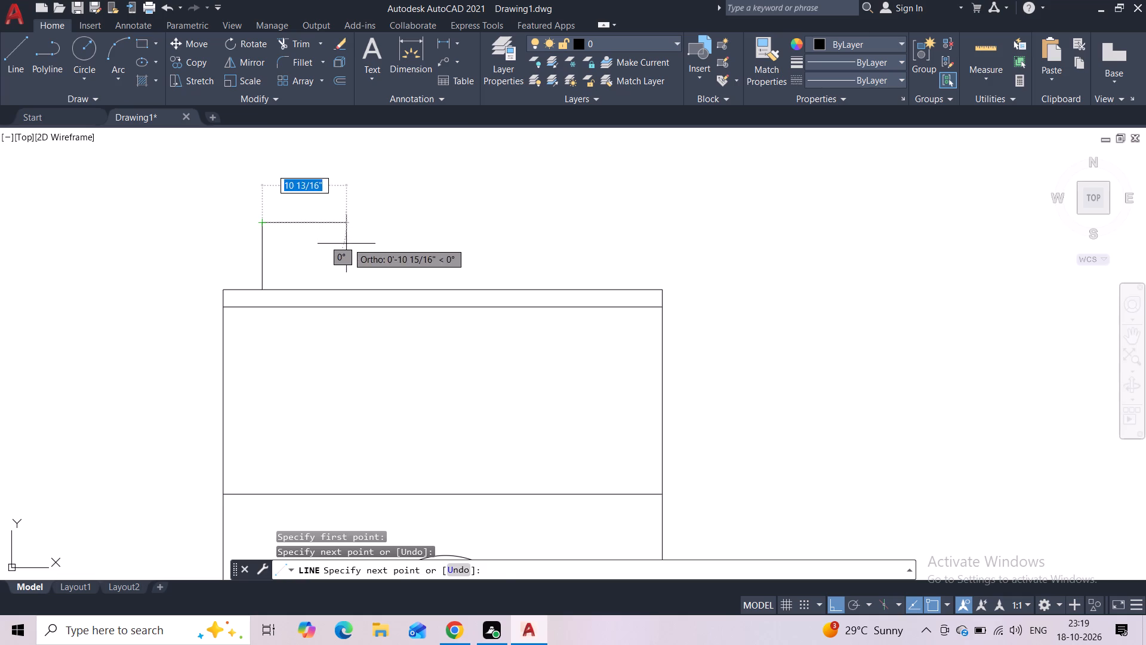
{"action": "key", "text": "Escape"}
{"action": "key", "text": "Escape"}
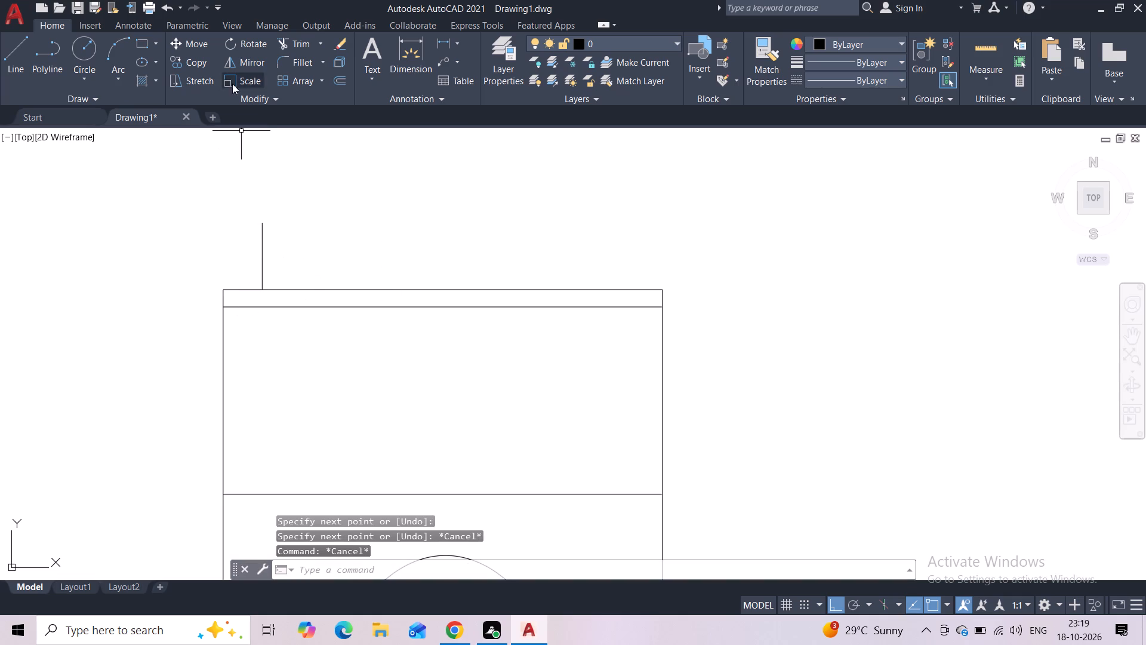
Measure the new vertical line's inset from the strip's upper-left corner with a trial linear dimension.
{"action": "left_click", "coordinate": [436, 50]}
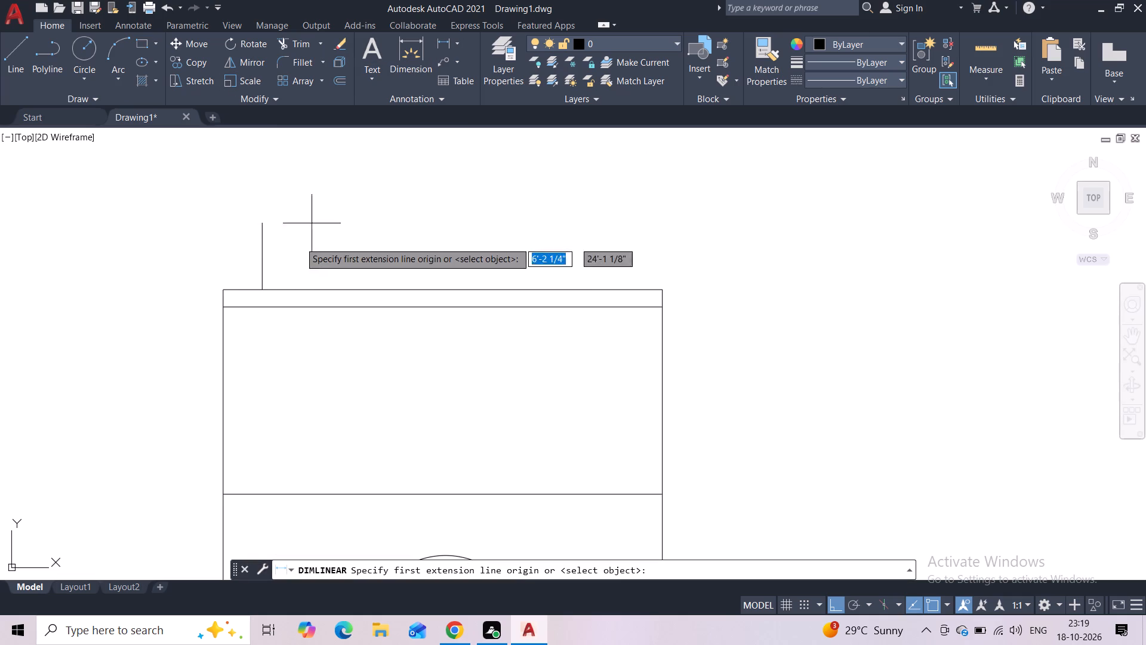
{"action": "scroll", "coordinate": [279, 286], "scroll_direction": "up", "scroll_amount": 2}
{"action": "left_click", "coordinate": [235, 291]}
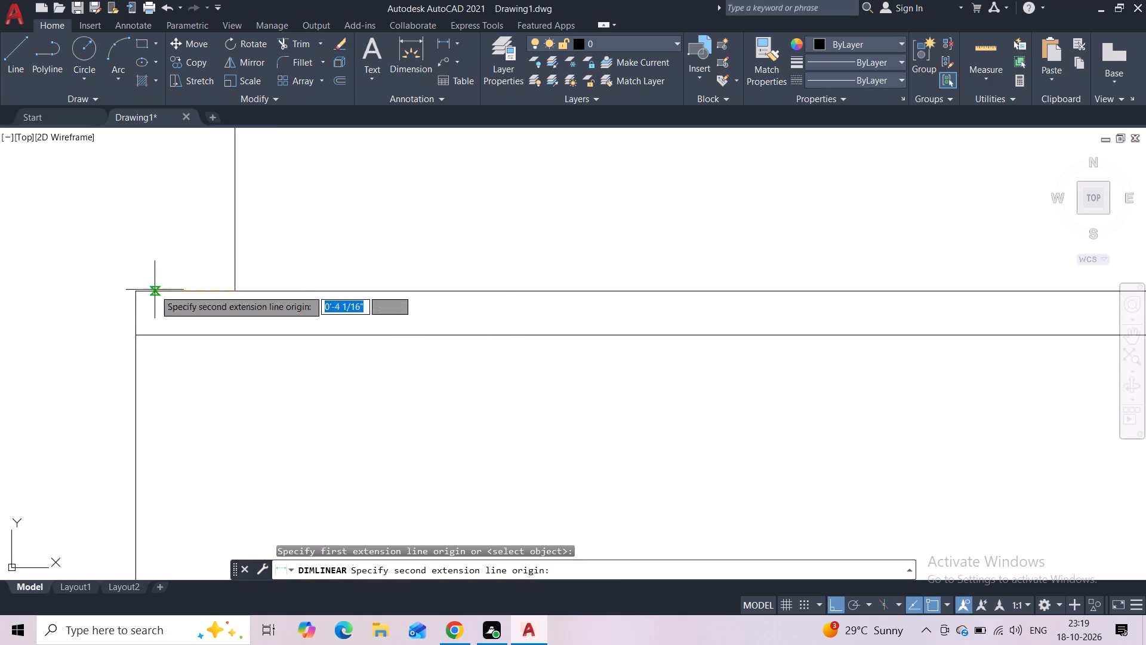
{"action": "left_click", "coordinate": [142, 296]}
{"action": "key", "text": "Escape"}
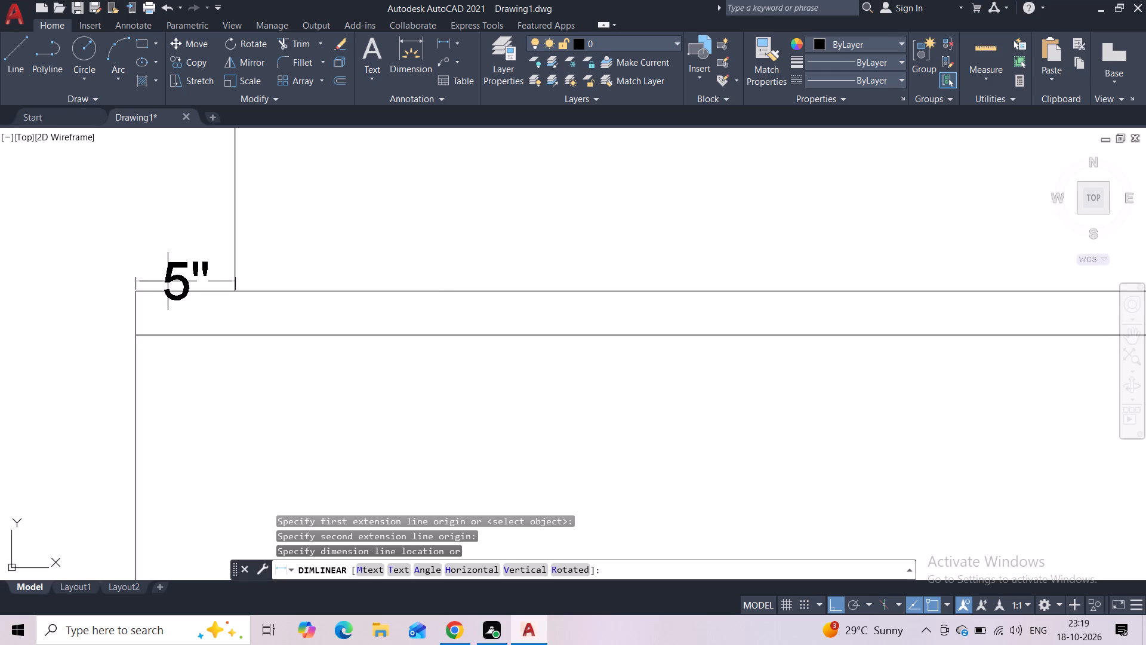
From the strip's upper-right corner, draw a line 5" inward, continuing straight up to the level of the left vertical's top.
{"action": "scroll", "coordinate": [269, 268], "scroll_direction": "down", "scroll_amount": 3}
{"action": "left_click", "coordinate": [26, 72]}
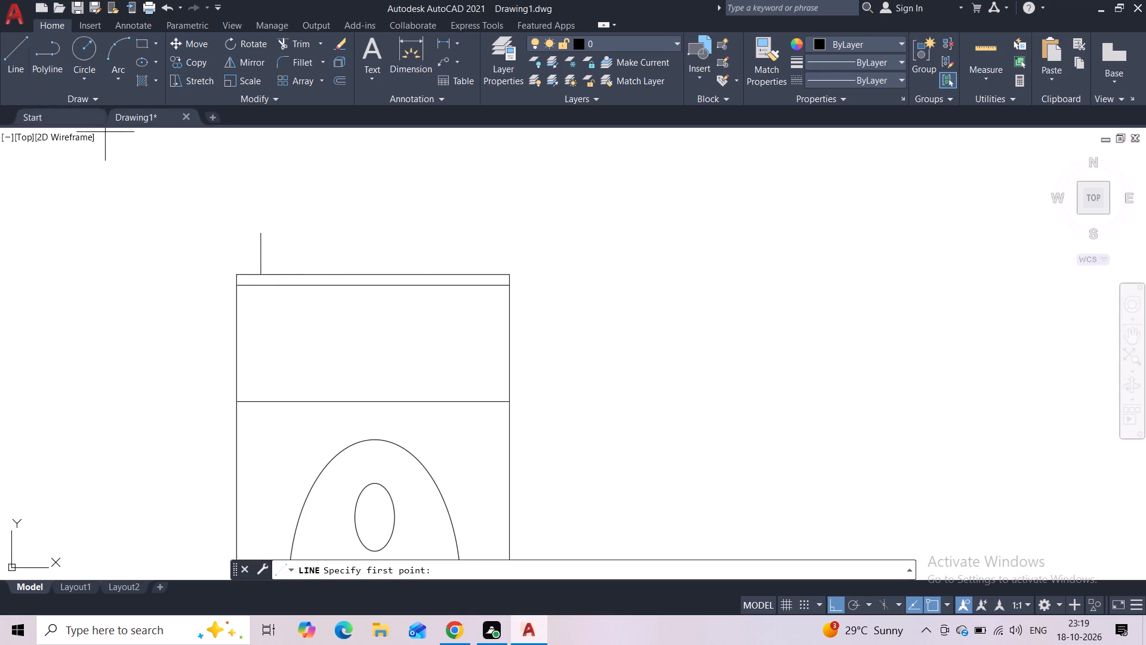
{"action": "scroll", "coordinate": [496, 280], "scroll_direction": "up", "scroll_amount": 2}
{"action": "left_click", "coordinate": [525, 264]}
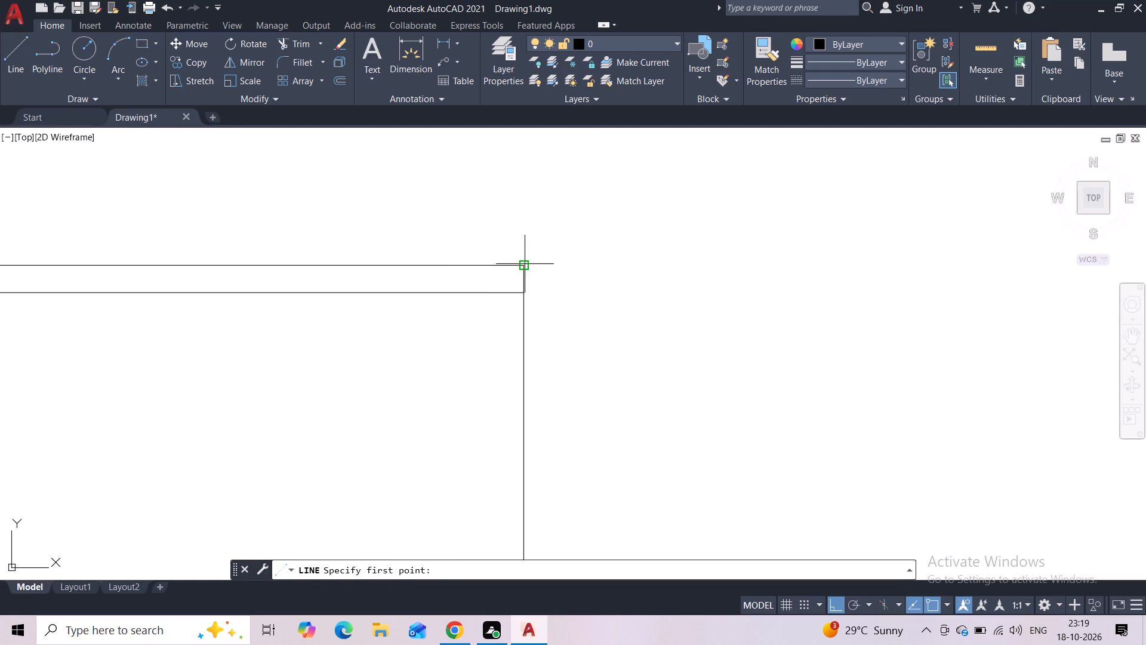
{"action": "key", "text": "5"}
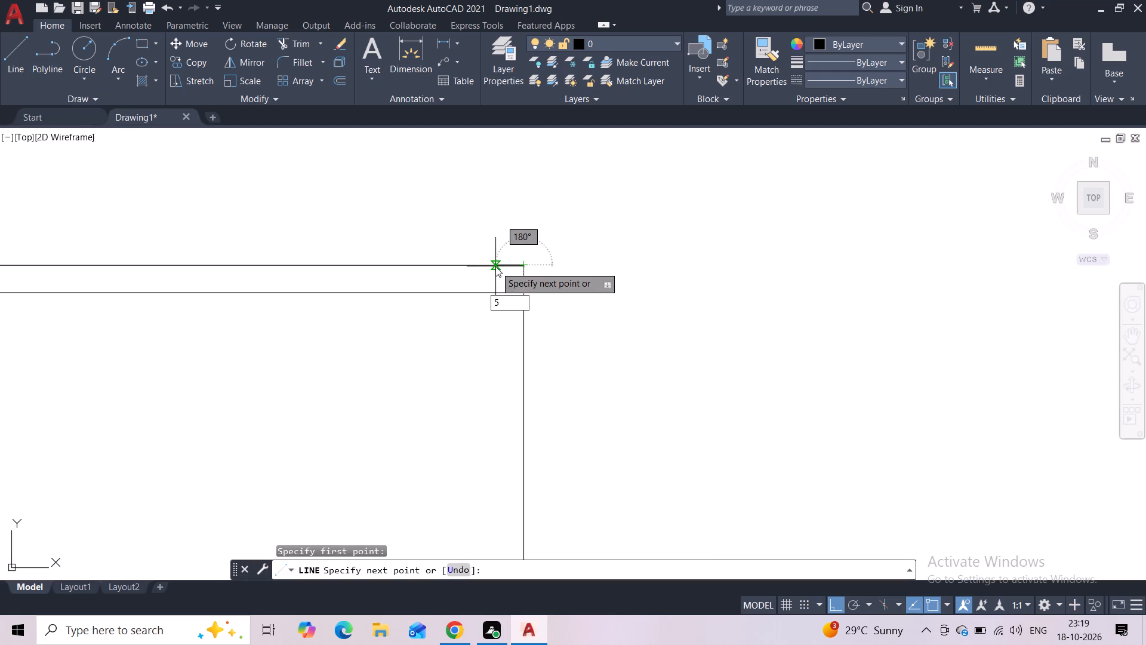
{"action": "key", "text": "shift+quotedbl"}
{"action": "key", "text": "Return"}
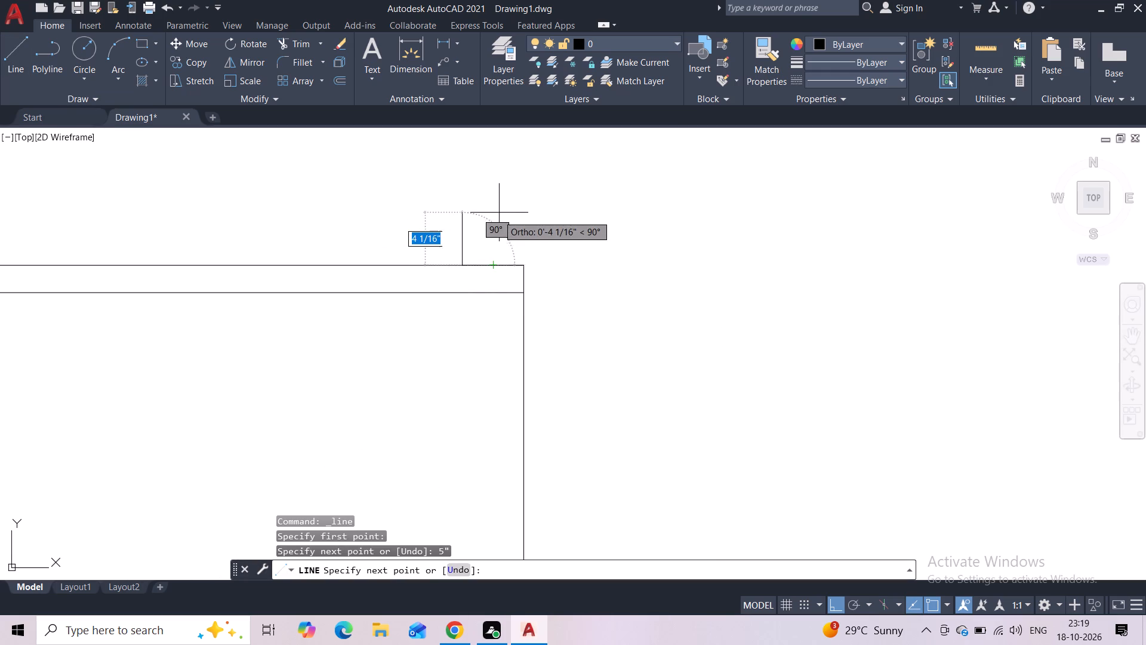
{"action": "scroll", "coordinate": [504, 198], "scroll_direction": "down", "scroll_amount": 2}
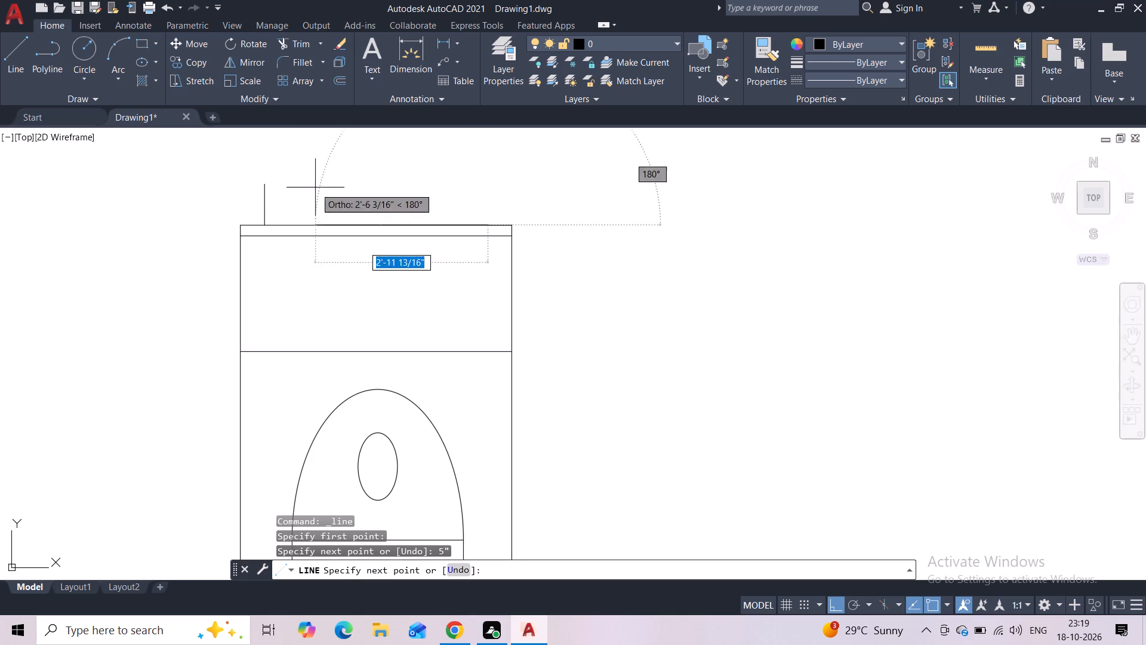
{"action": "left_click", "coordinate": [487, 186]}
{"action": "key", "text": "Escape"}
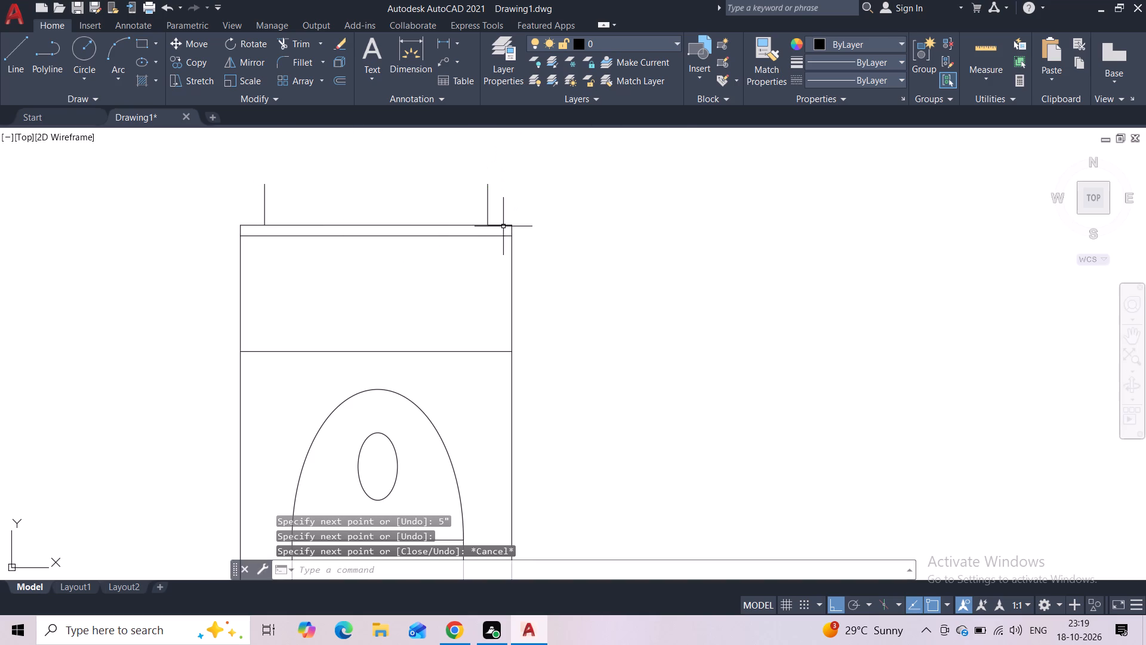
Delete the short 5" horizontal helper line on the strip's top edge at the right end.
{"action": "left_click", "coordinate": [503, 225]}
{"action": "key", "text": "Delete"}
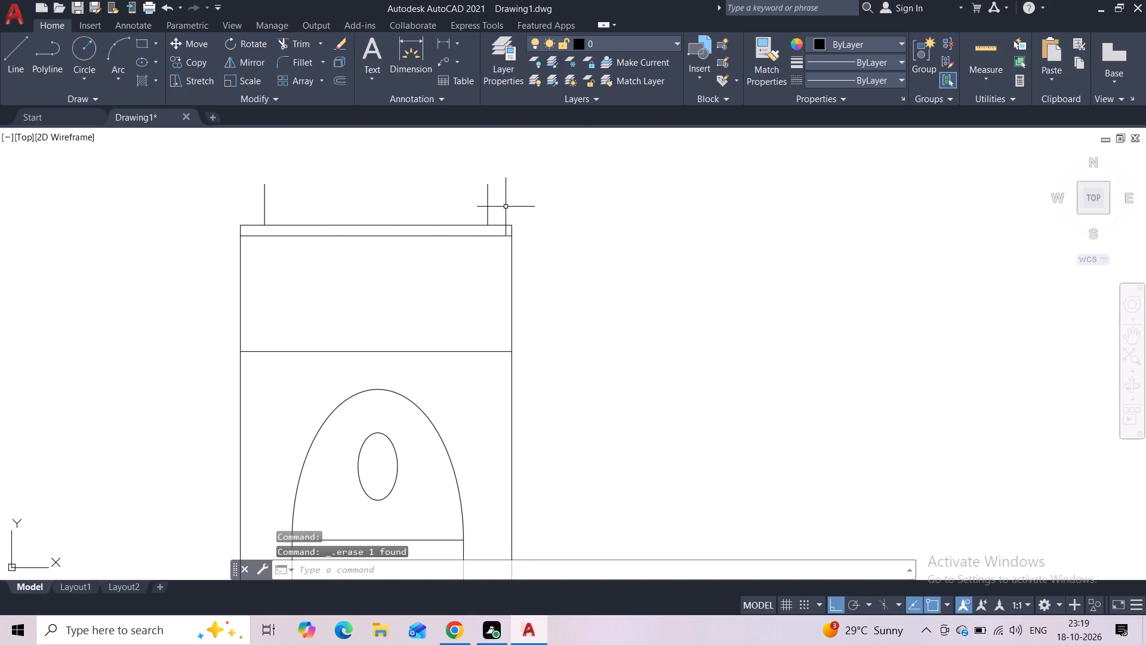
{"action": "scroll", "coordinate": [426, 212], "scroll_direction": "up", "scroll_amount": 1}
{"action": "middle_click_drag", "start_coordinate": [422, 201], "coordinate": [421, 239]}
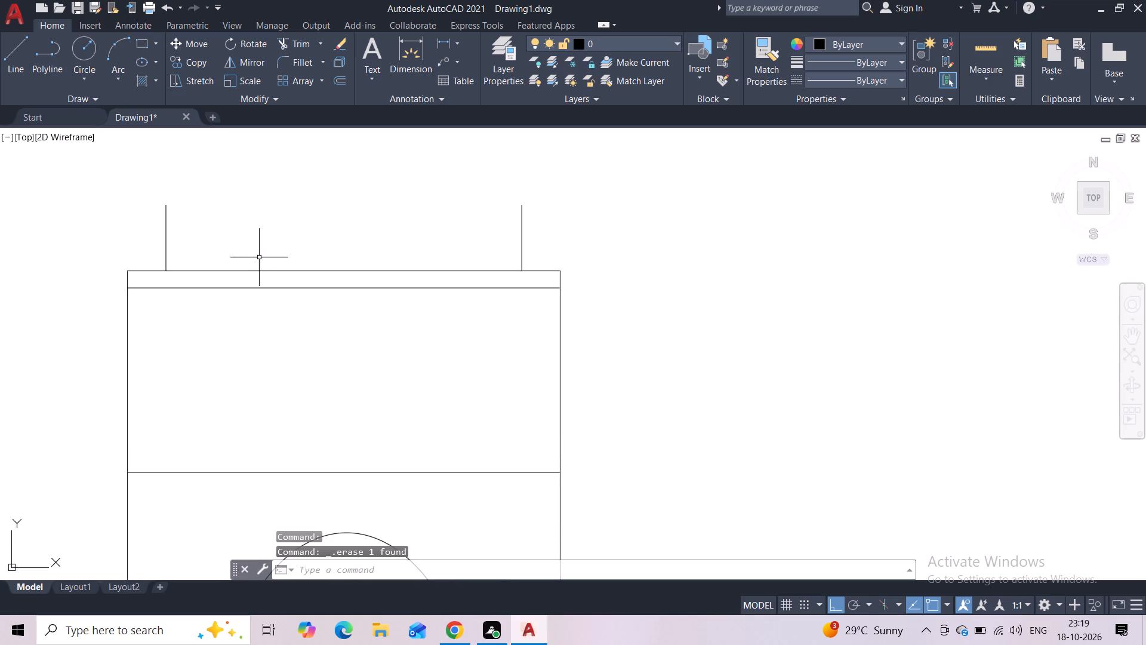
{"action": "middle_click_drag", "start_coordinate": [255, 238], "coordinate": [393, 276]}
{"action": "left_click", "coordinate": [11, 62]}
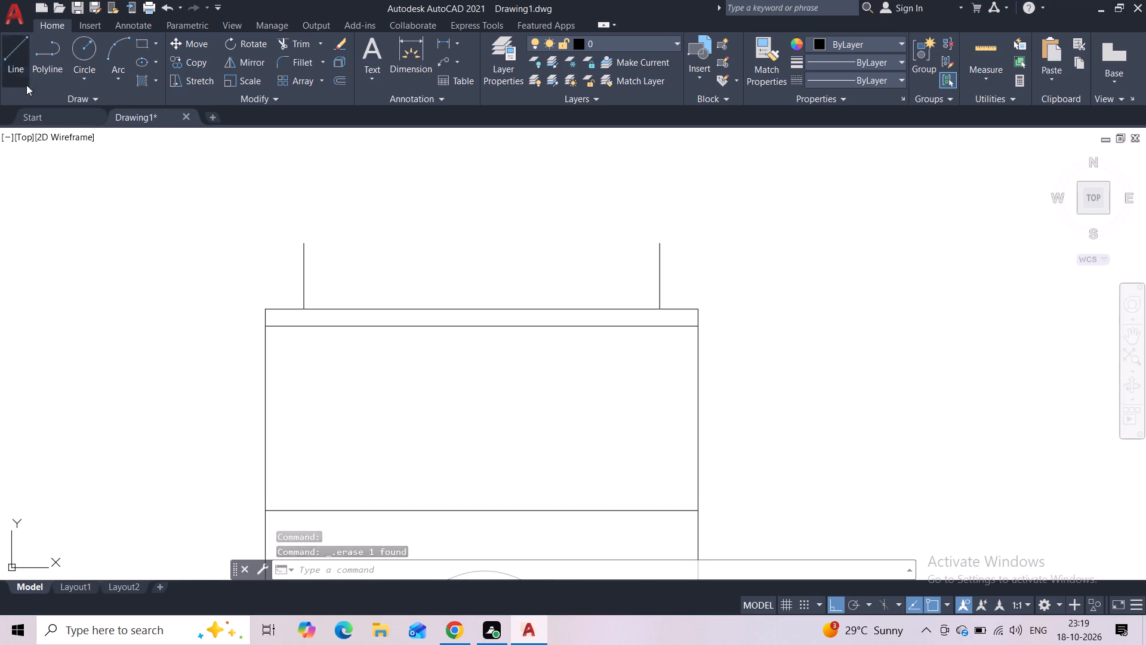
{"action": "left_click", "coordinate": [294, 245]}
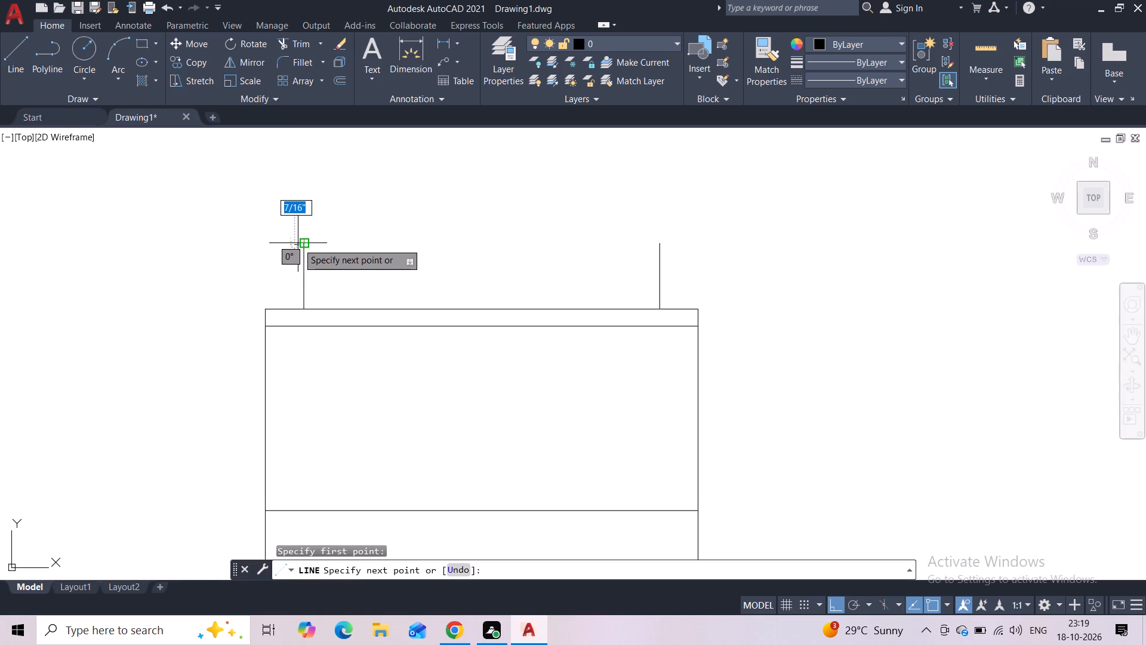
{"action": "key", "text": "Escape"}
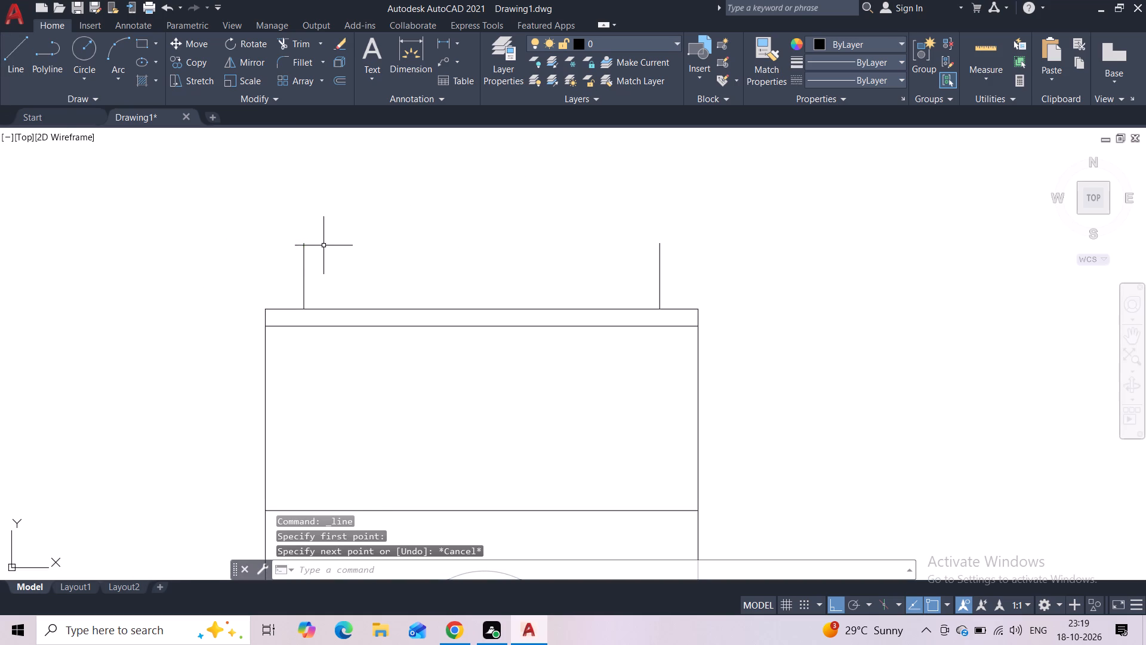
Draw a horizontal line about 4'-4 5/8" long across the tops of both verticals, overhanging them at each end.
{"action": "scroll", "coordinate": [301, 239], "scroll_direction": "up", "scroll_amount": 2}
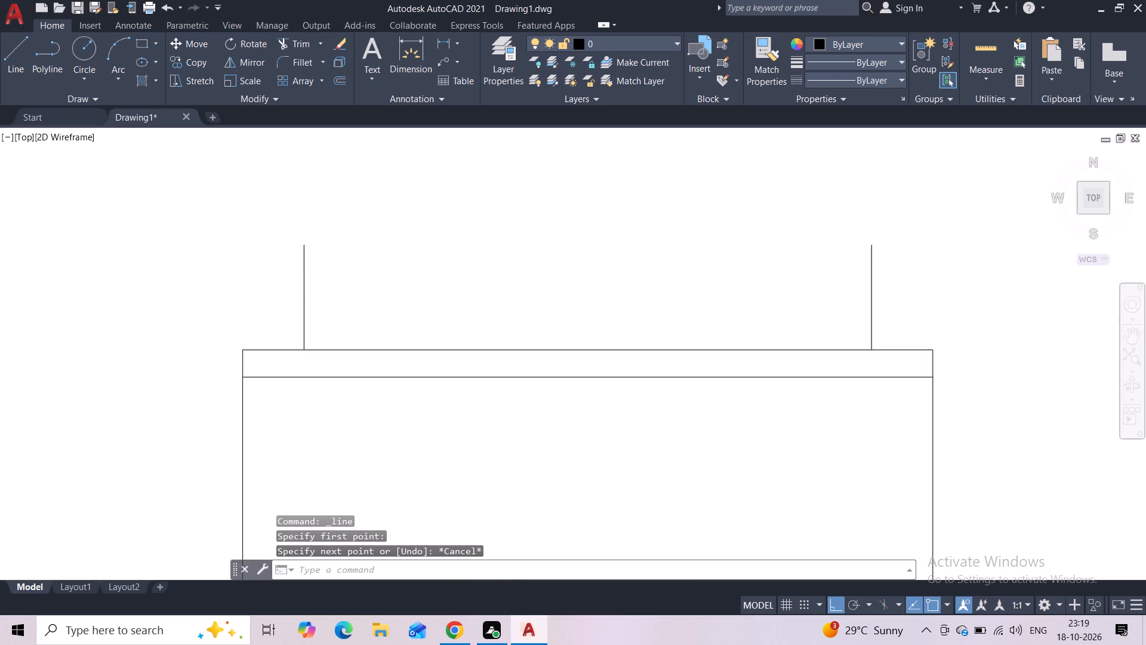
{"action": "left_click", "coordinate": [8, 72]}
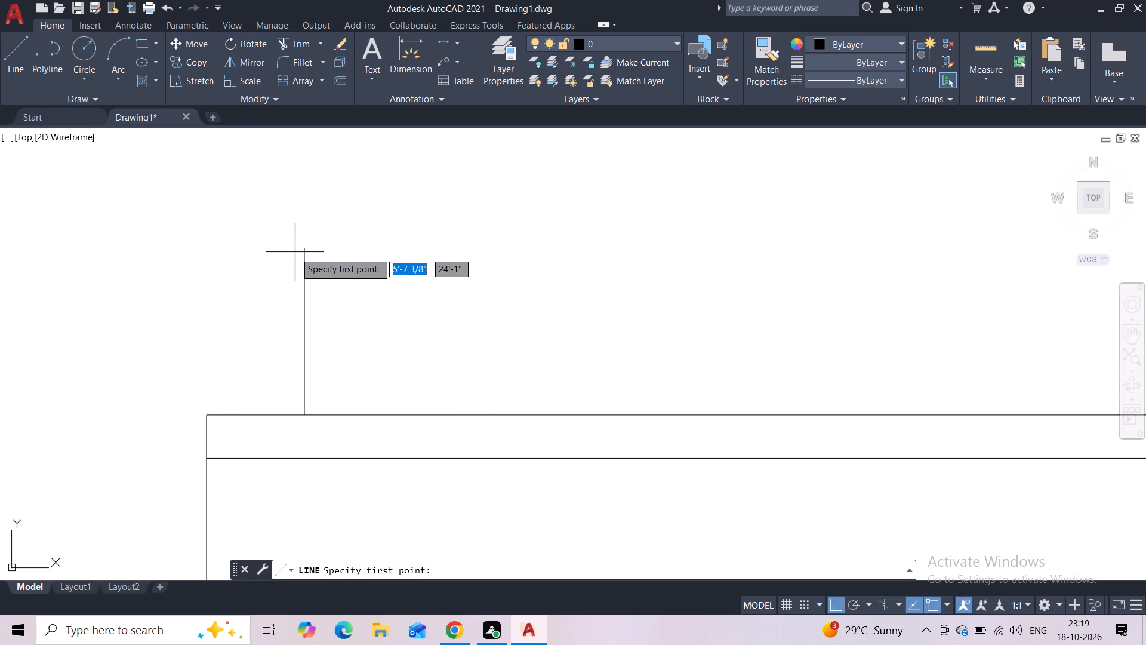
{"action": "left_click", "coordinate": [242, 251]}
{"action": "middle_click_drag", "start_coordinate": [423, 257], "coordinate": [303, 275]}
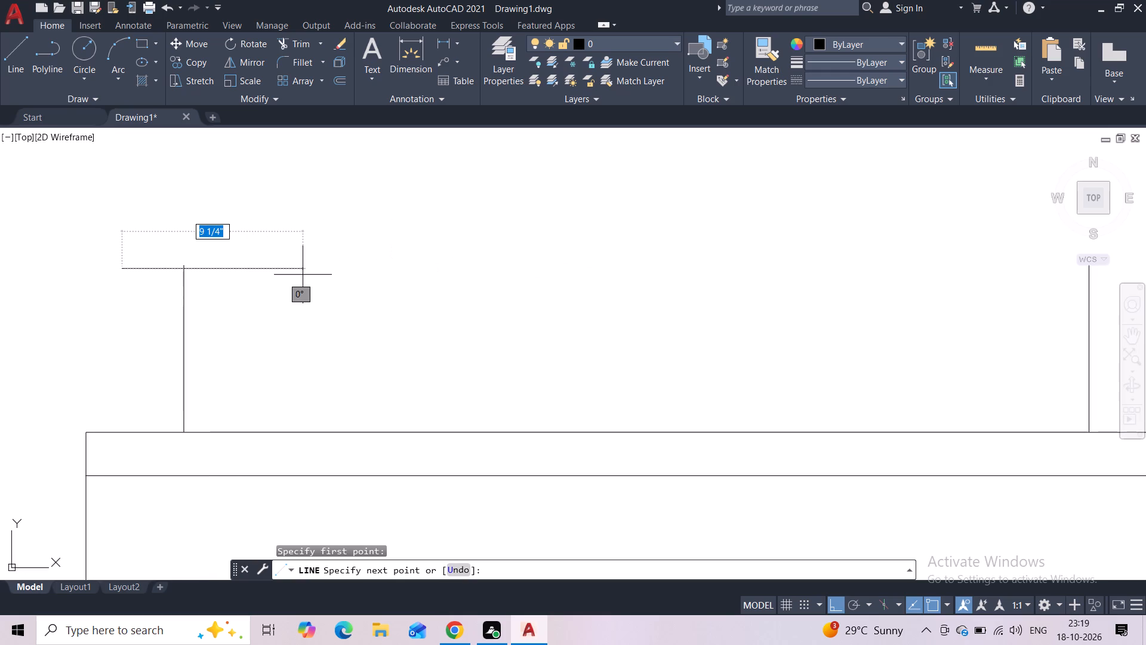
{"action": "scroll", "coordinate": [570, 276], "scroll_direction": "down", "scroll_amount": 2}
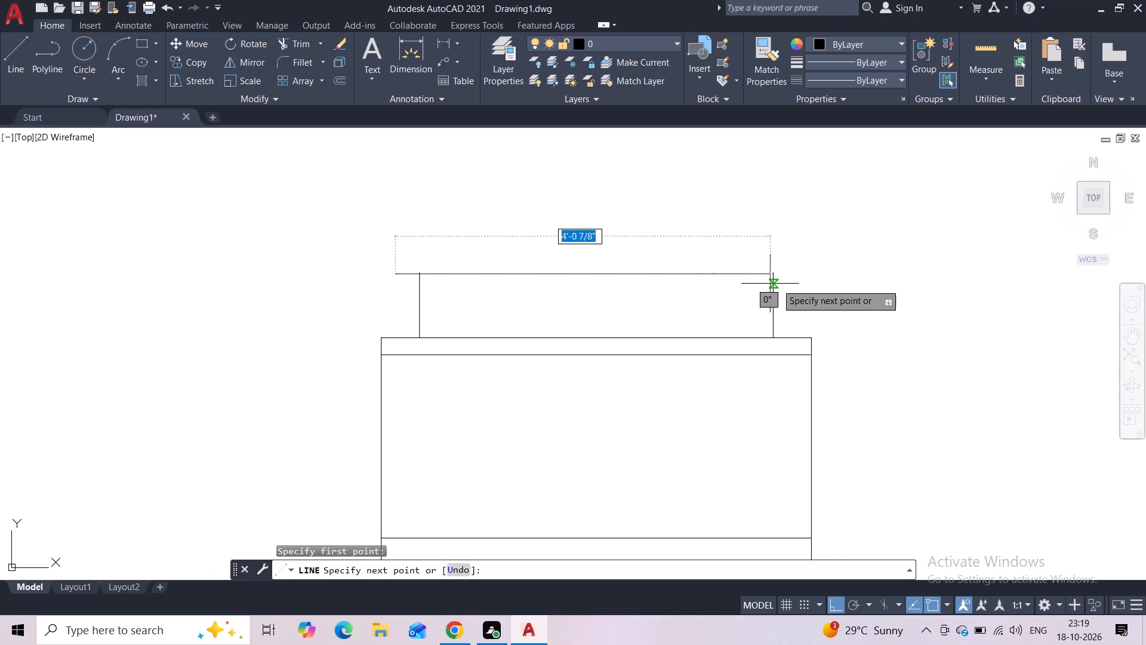
{"action": "scroll", "coordinate": [780, 284], "scroll_direction": "up", "scroll_amount": 2}
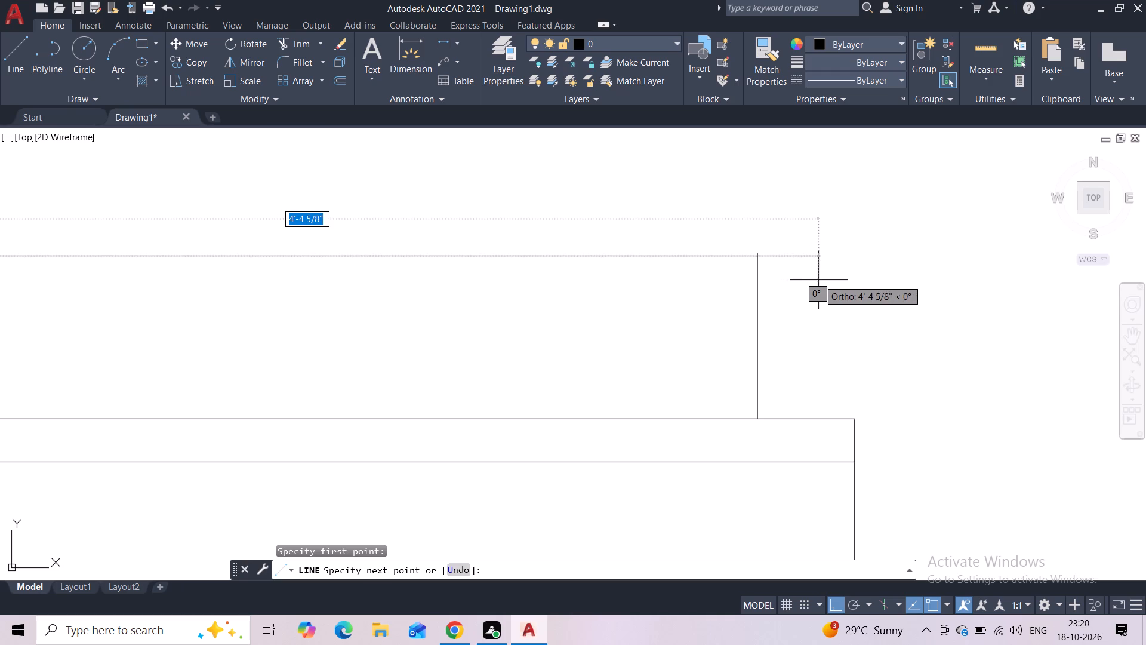
{"action": "left_click", "coordinate": [818, 280]}
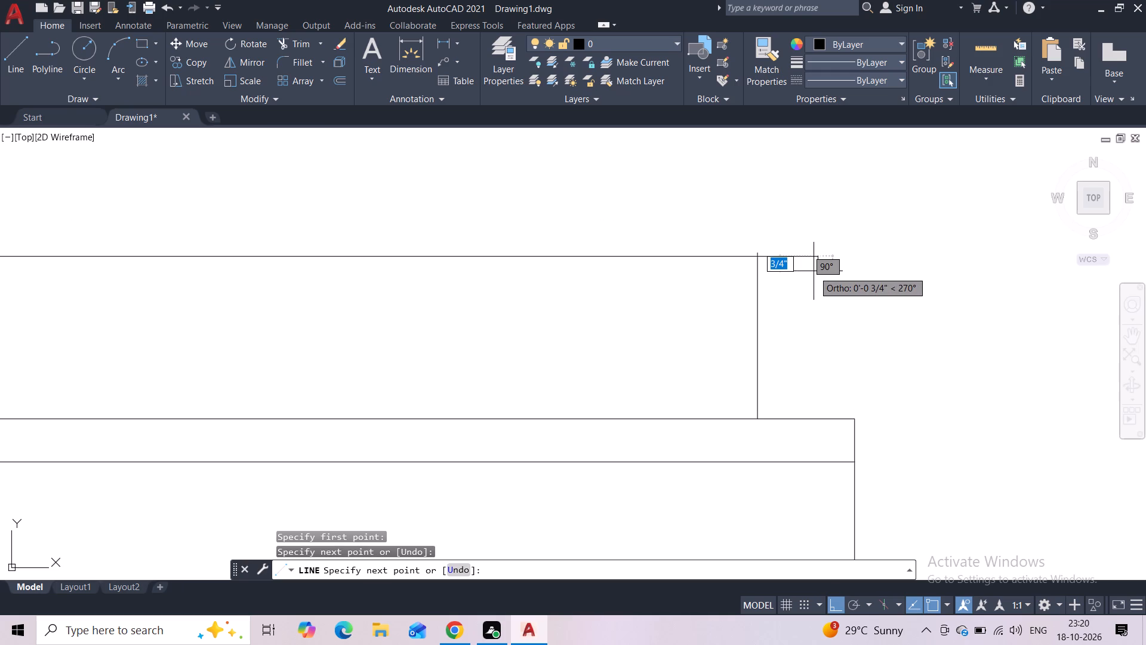
{"action": "key", "text": "Escape"}
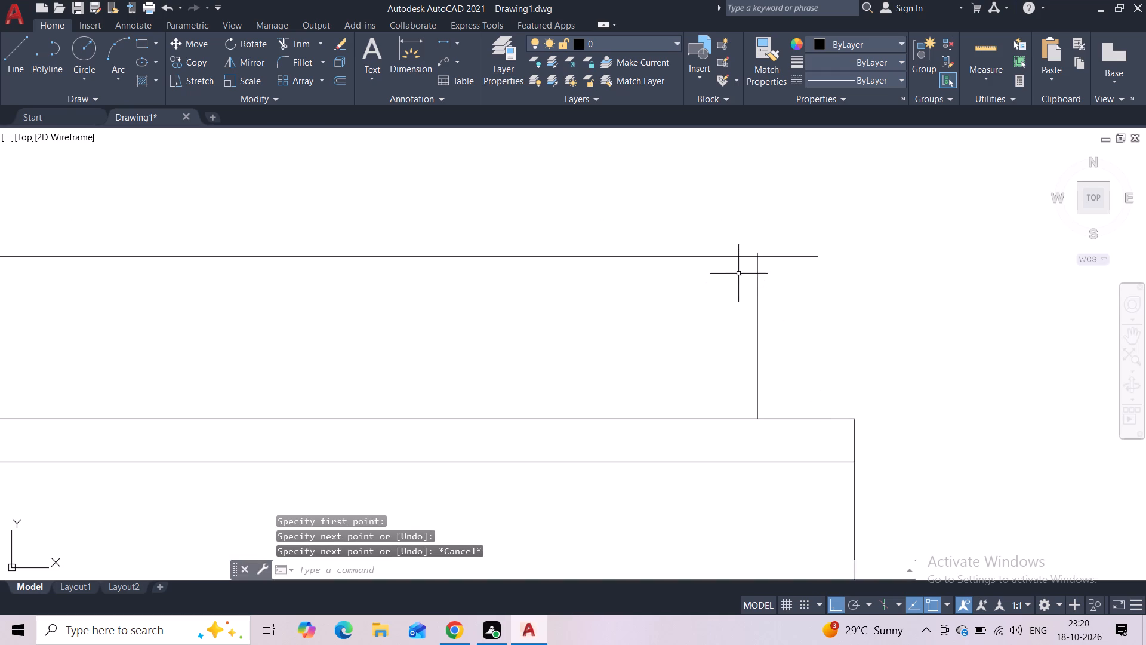
Move the overhanging horizontal line up from its intersection with the right vertical onto that vertical's top endpoint.
{"action": "left_click", "coordinate": [745, 256]}
{"action": "scroll", "coordinate": [713, 286], "scroll_direction": "up", "scroll_amount": 2}
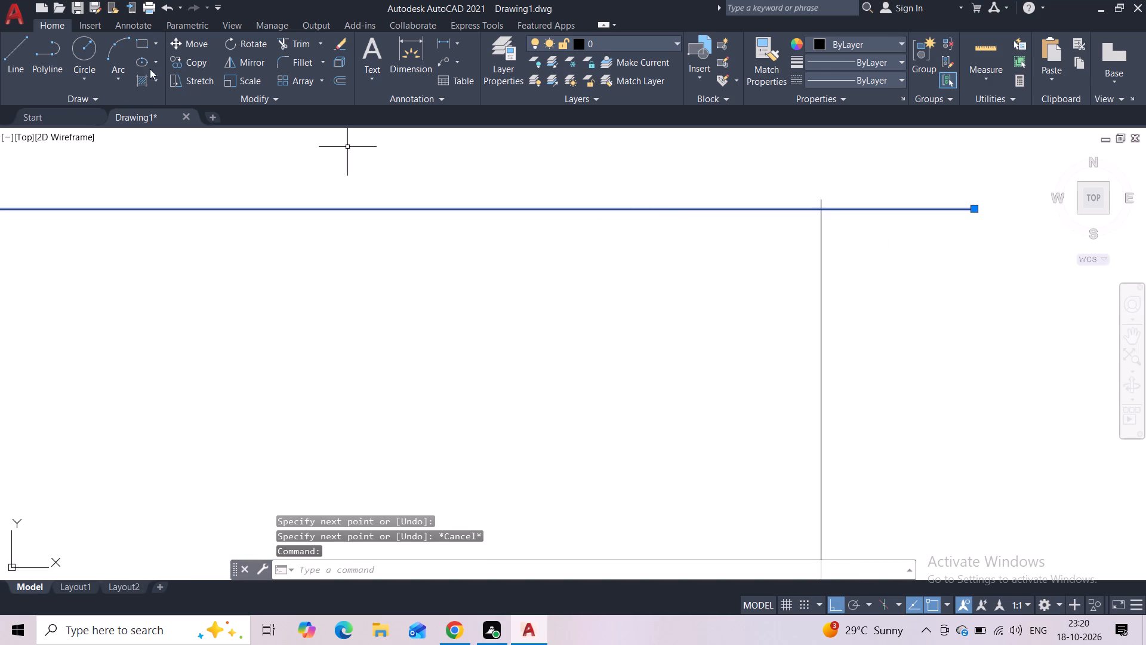
{"action": "left_click", "coordinate": [192, 42]}
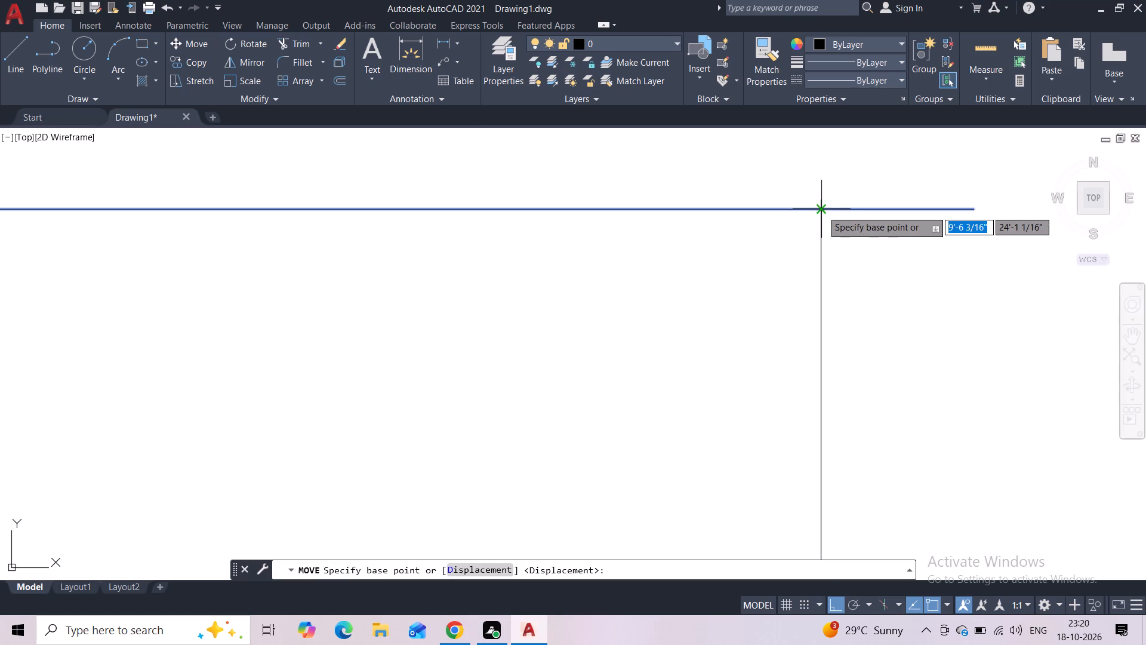
{"action": "left_click", "coordinate": [822, 210]}
{"action": "left_click", "coordinate": [821, 201]}
Measure the thin strip's height with a trial linear dimension between its top and bottom edges.
{"action": "scroll", "coordinate": [867, 309], "scroll_direction": "down", "scroll_amount": 3}
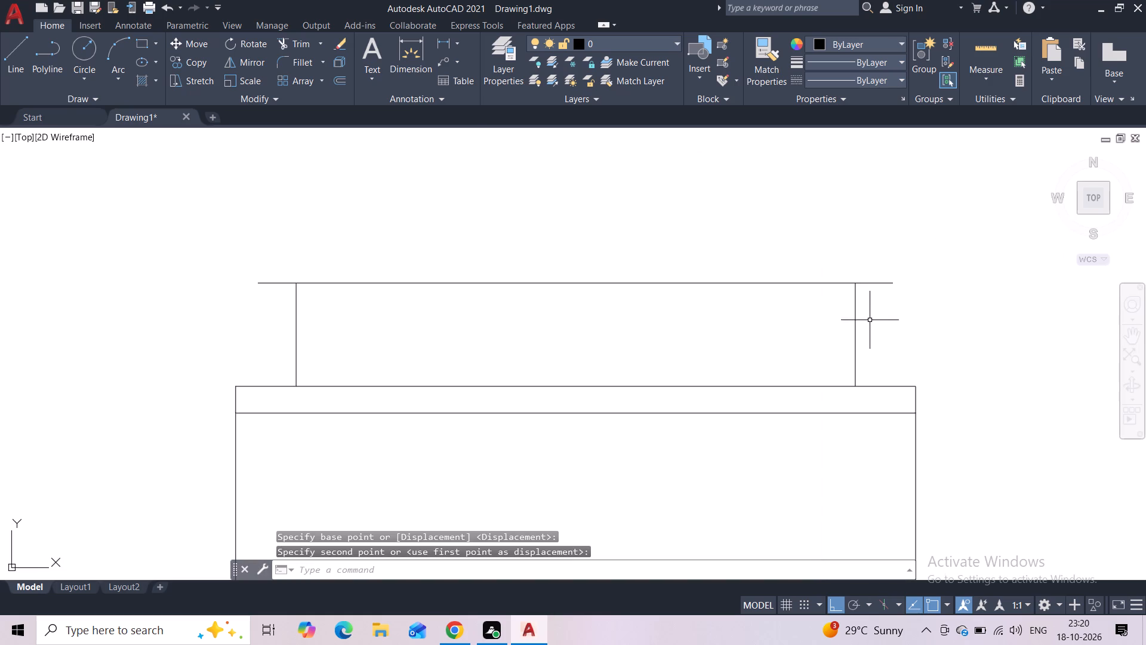
{"action": "middle_click_drag", "start_coordinate": [871, 324], "coordinate": [784, 312]}
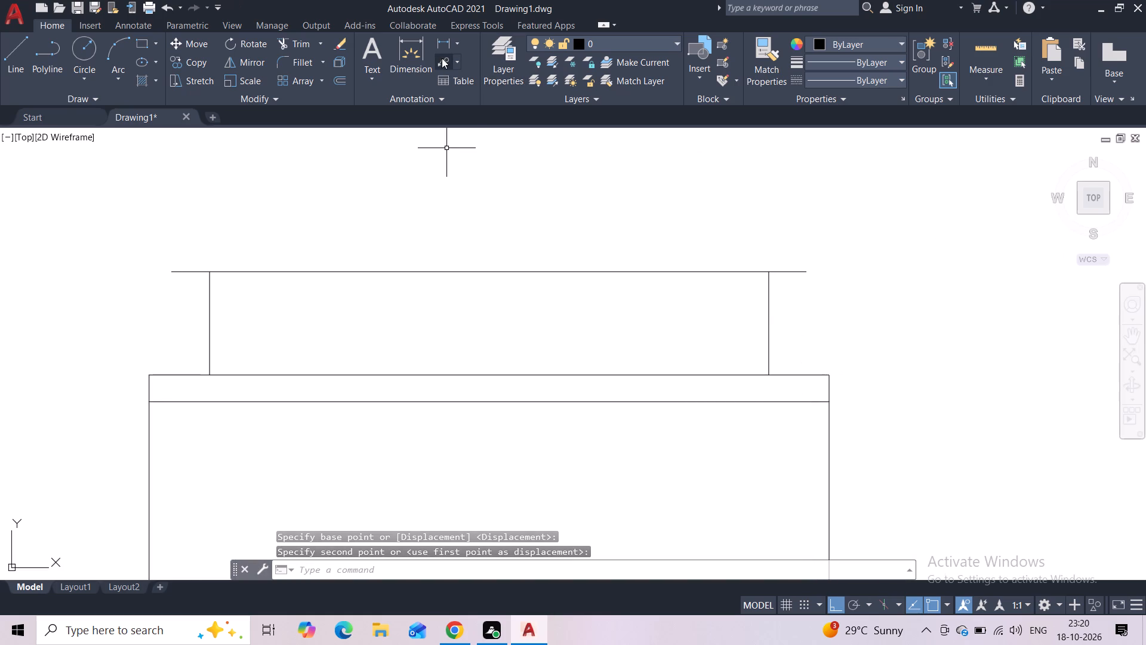
{"action": "left_click", "coordinate": [442, 44]}
{"action": "scroll", "coordinate": [772, 380], "scroll_direction": "up", "scroll_amount": 2}
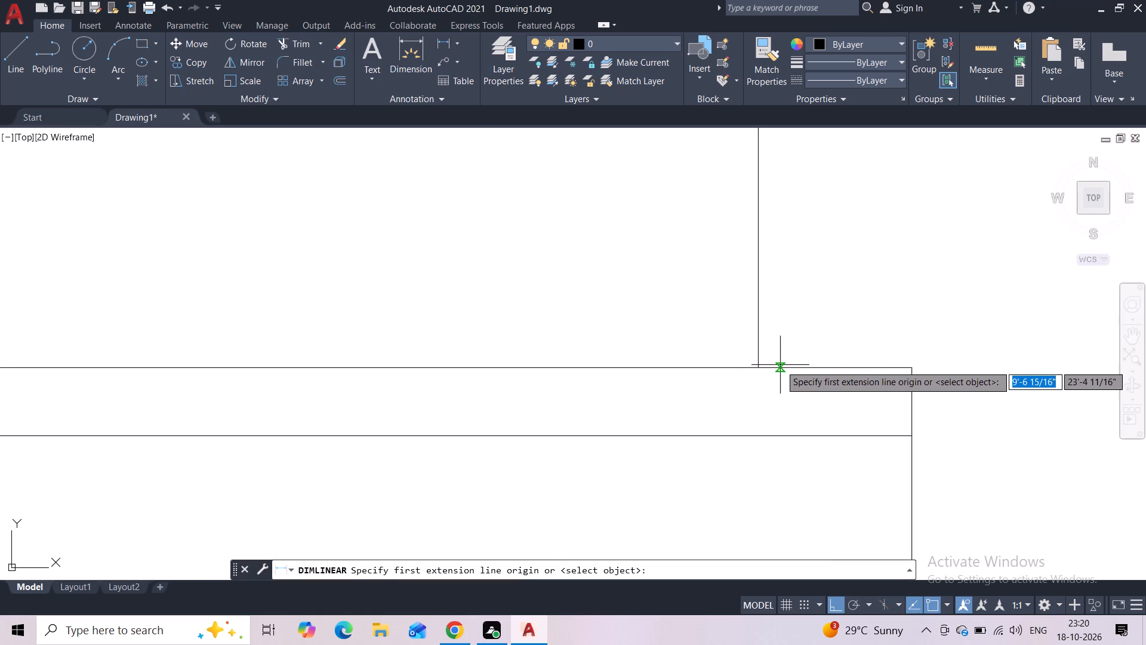
{"action": "left_click", "coordinate": [780, 368]}
{"action": "left_click", "coordinate": [778, 432]}
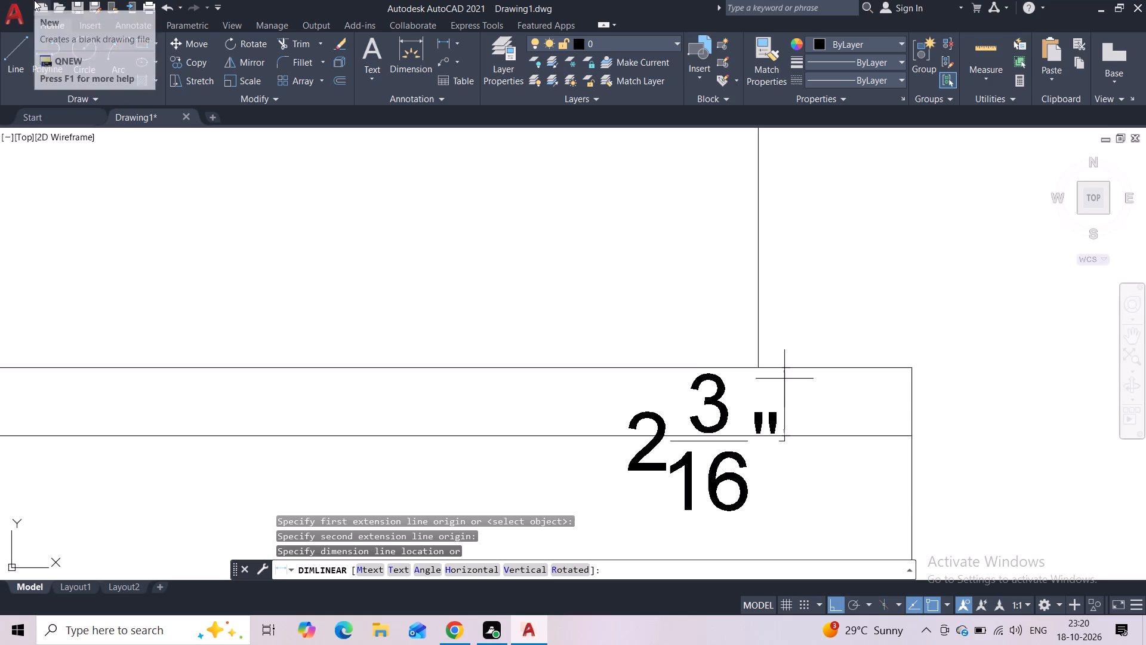
{"action": "key", "text": "Escape"}
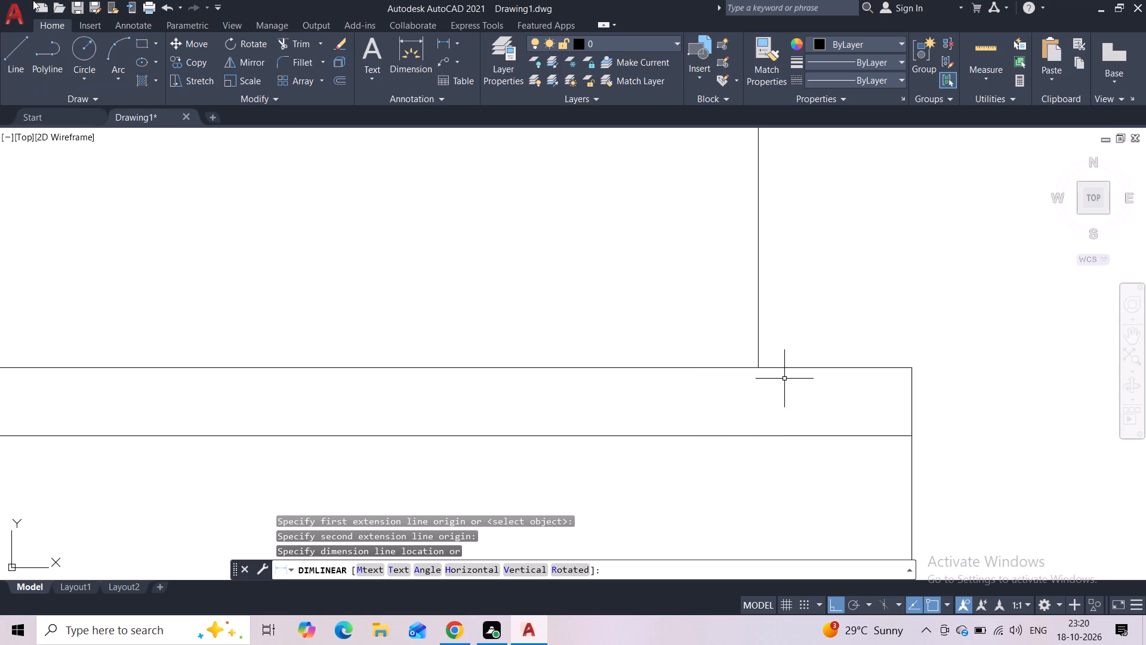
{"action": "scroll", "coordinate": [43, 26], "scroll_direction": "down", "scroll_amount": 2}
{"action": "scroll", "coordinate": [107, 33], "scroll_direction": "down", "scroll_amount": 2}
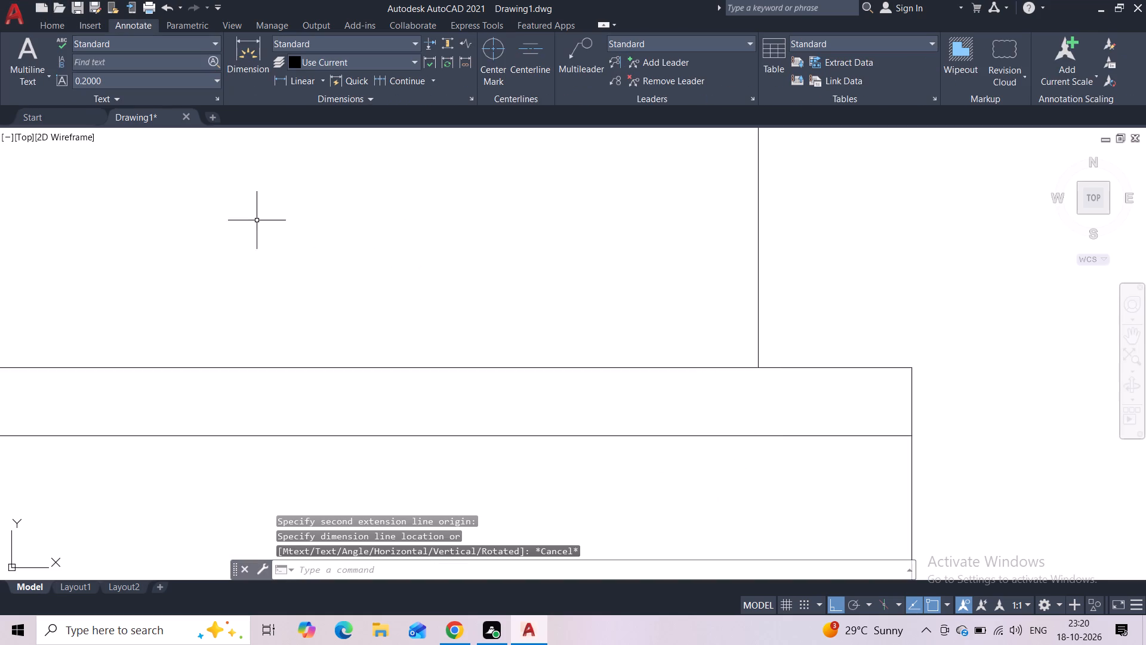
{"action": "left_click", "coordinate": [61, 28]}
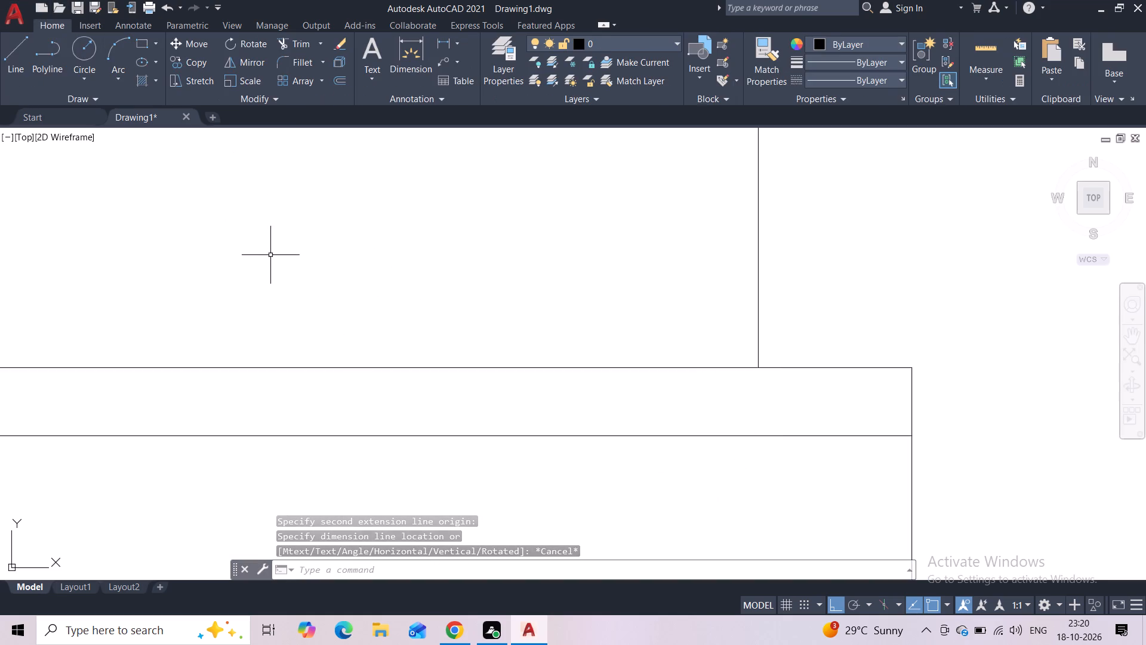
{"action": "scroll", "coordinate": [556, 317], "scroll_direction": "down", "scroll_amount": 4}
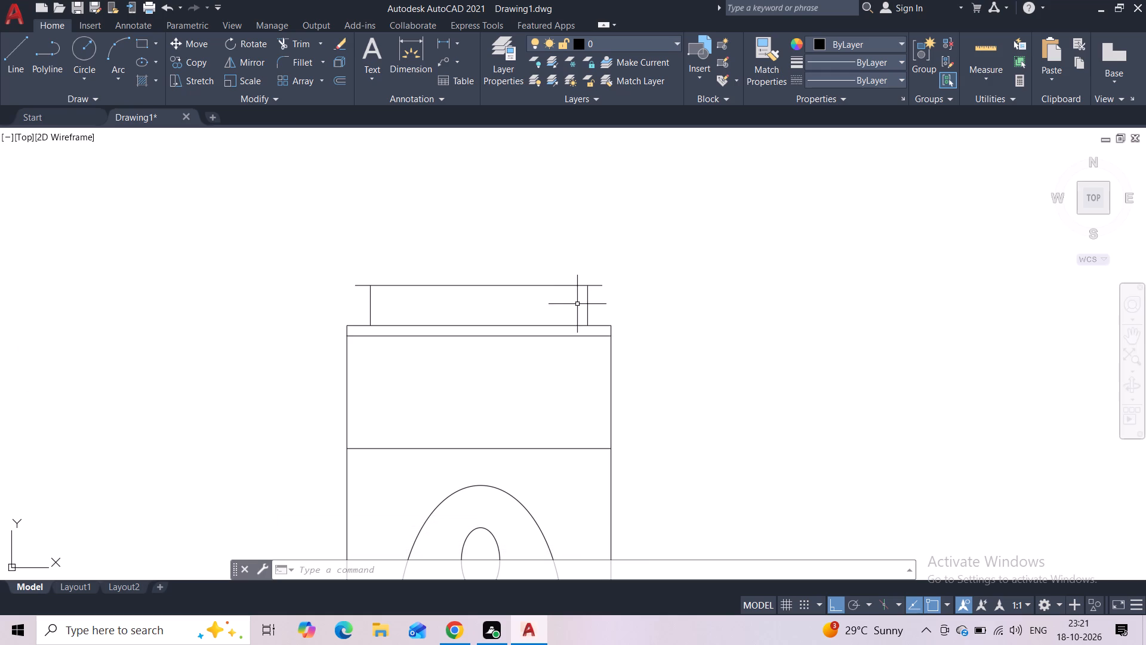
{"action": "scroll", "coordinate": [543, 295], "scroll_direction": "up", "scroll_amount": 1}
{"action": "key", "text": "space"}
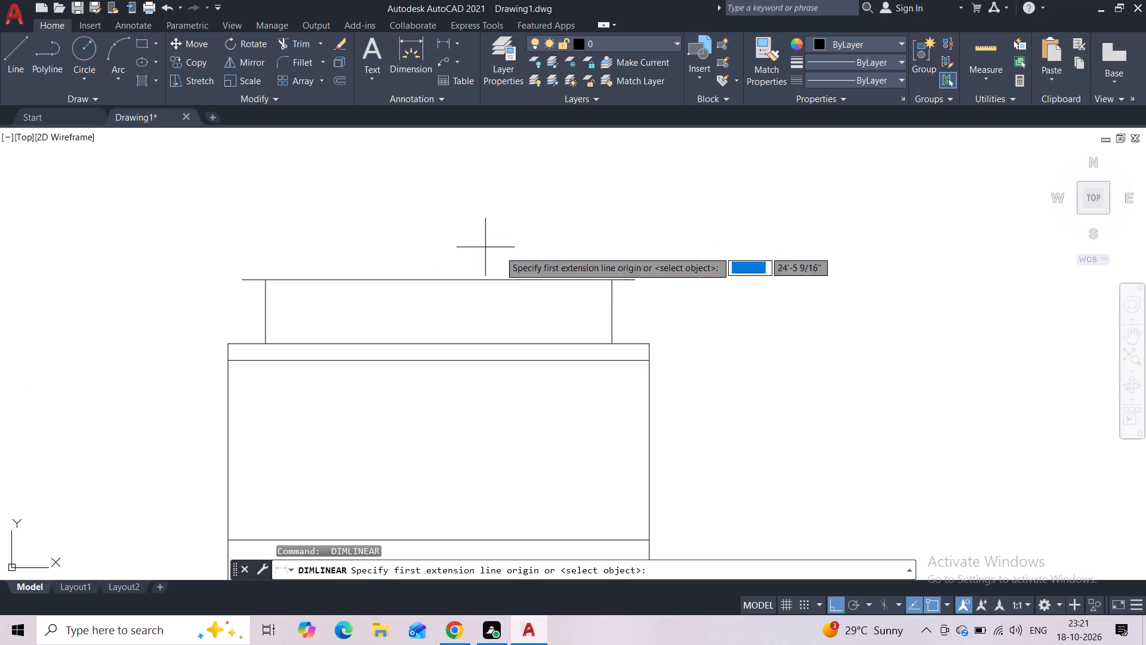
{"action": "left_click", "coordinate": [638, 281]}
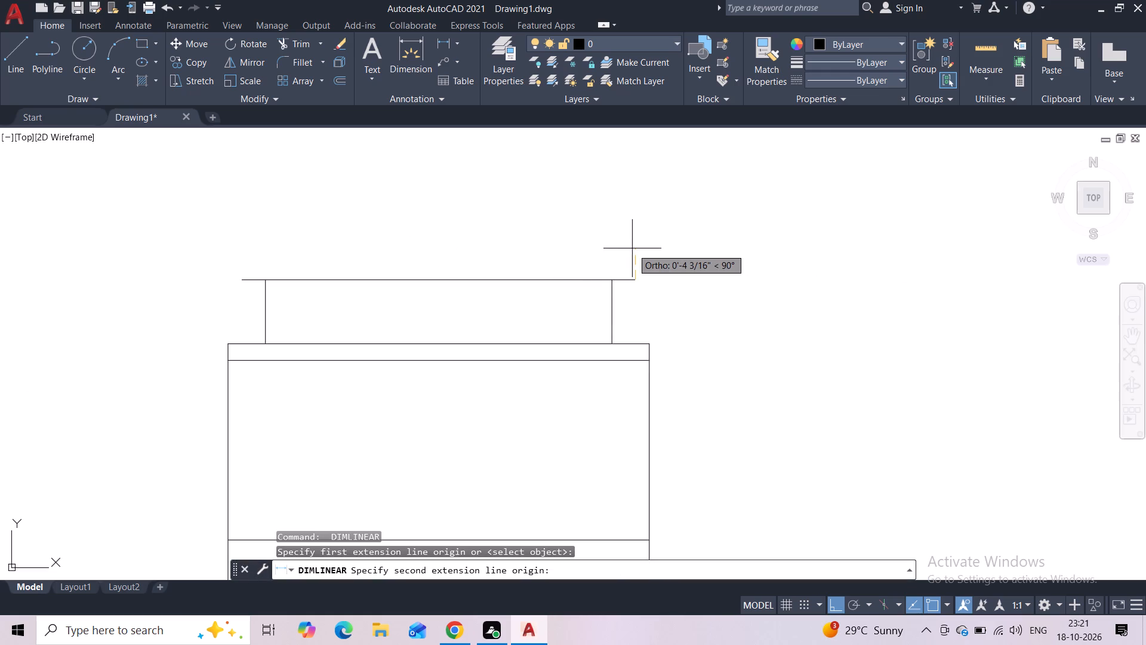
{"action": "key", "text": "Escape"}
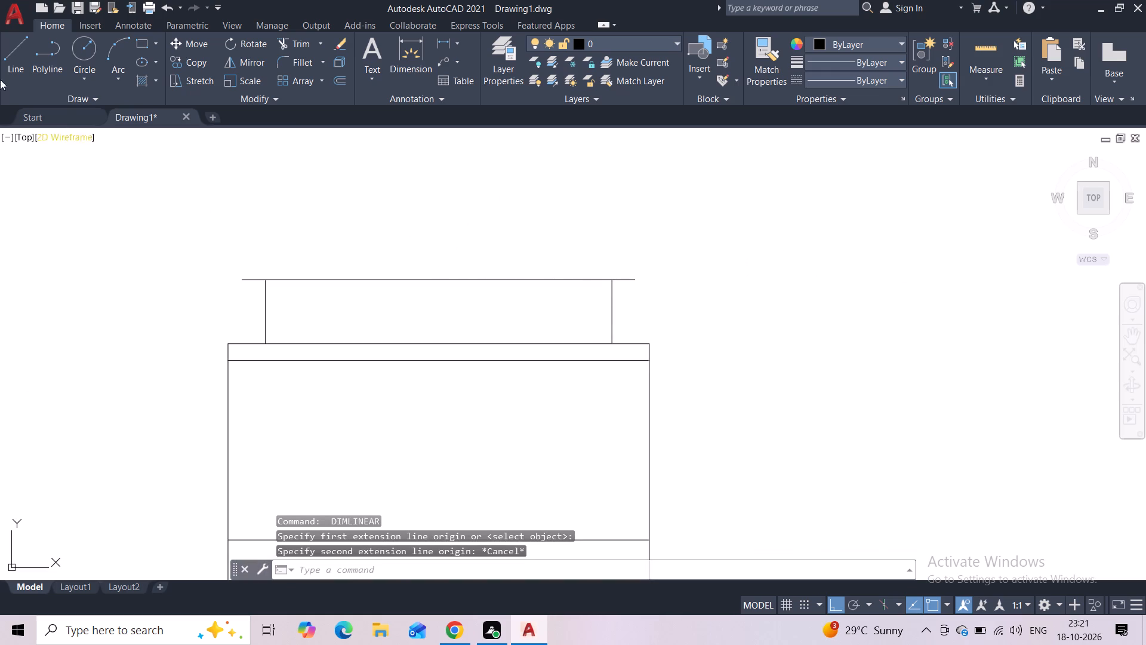
Draw lines closing a 2" high slab above the overhanging horizontal line, spanning its full length from end to end.
{"action": "left_click", "coordinate": [9, 55]}
{"action": "scroll", "coordinate": [669, 257], "scroll_direction": "up", "scroll_amount": 1}
{"action": "middle_click_drag", "start_coordinate": [645, 276], "coordinate": [645, 278]}
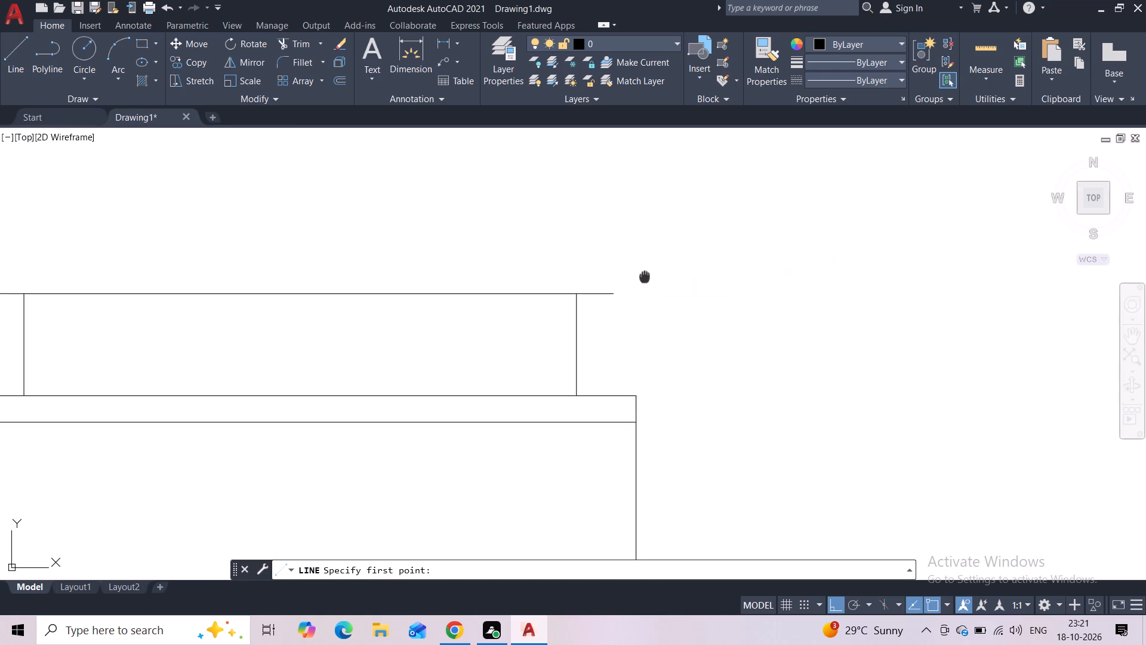
{"action": "middle_click_drag", "start_coordinate": [645, 278], "coordinate": [632, 370]}
{"action": "scroll", "coordinate": [608, 379], "scroll_direction": "up", "scroll_amount": 1}
{"action": "left_click", "coordinate": [596, 395]}
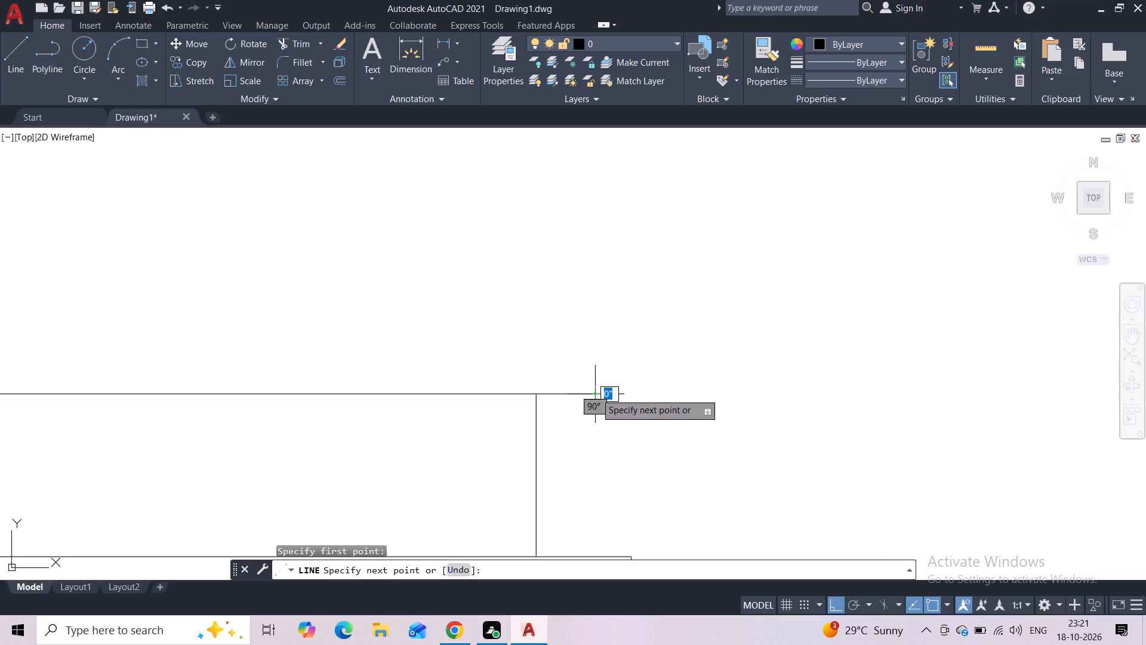
{"action": "type", "text": "2\""}
{"action": "key", "text": "Return"}
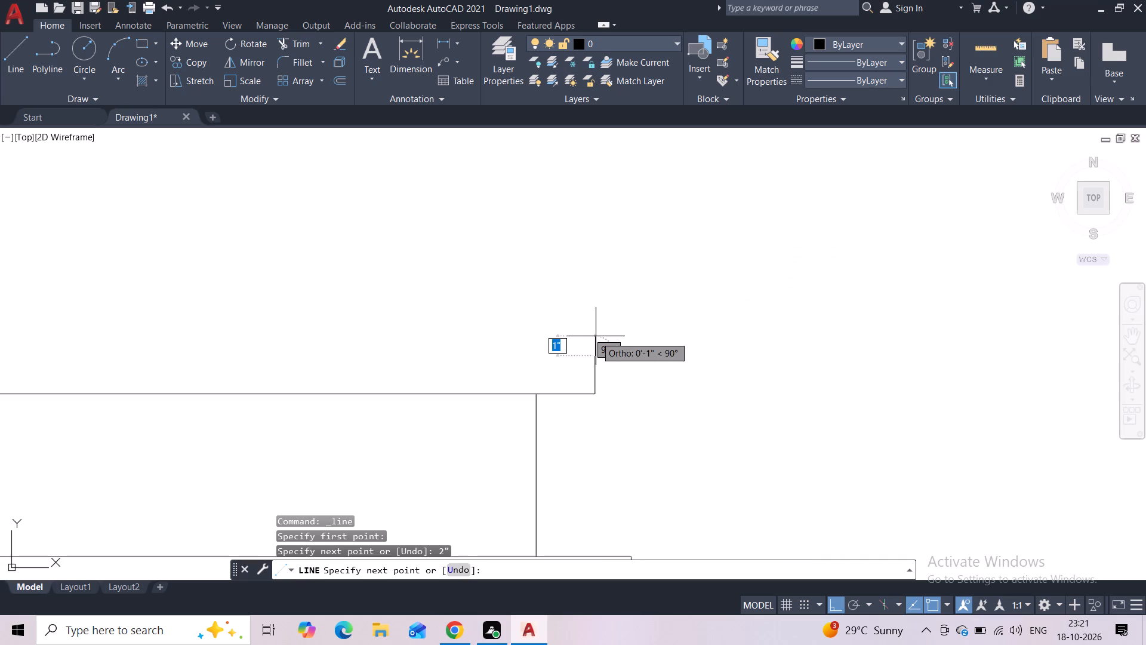
{"action": "middle_click_drag", "start_coordinate": [489, 345], "coordinate": [717, 289]}
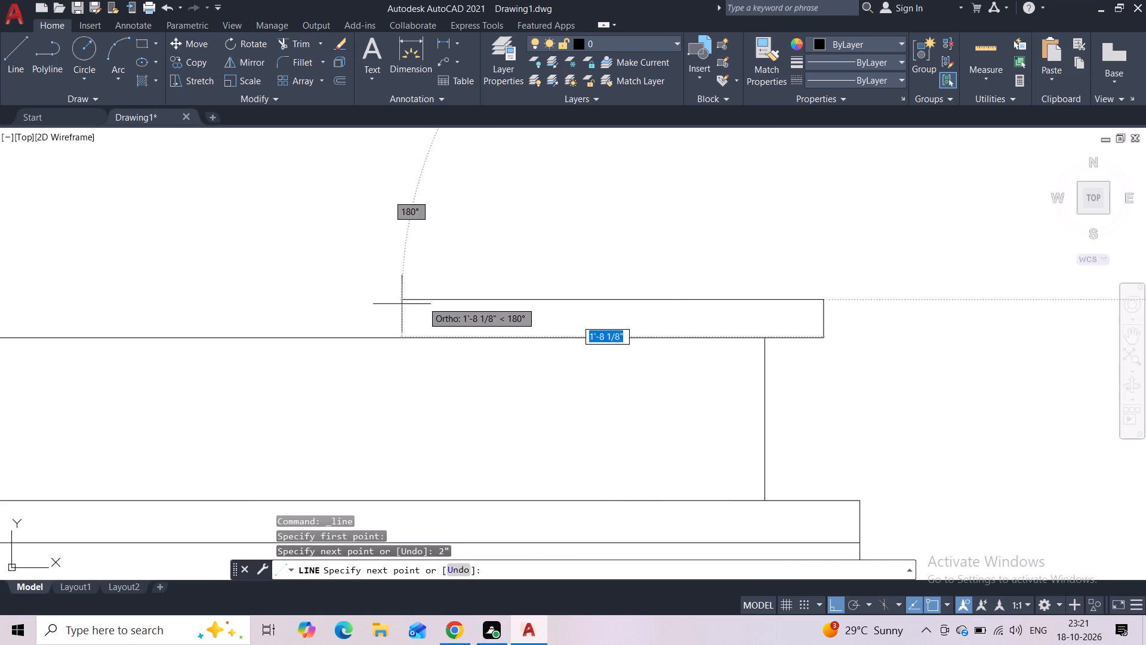
{"action": "middle_click_drag", "start_coordinate": [401, 308], "coordinate": [828, 349]}
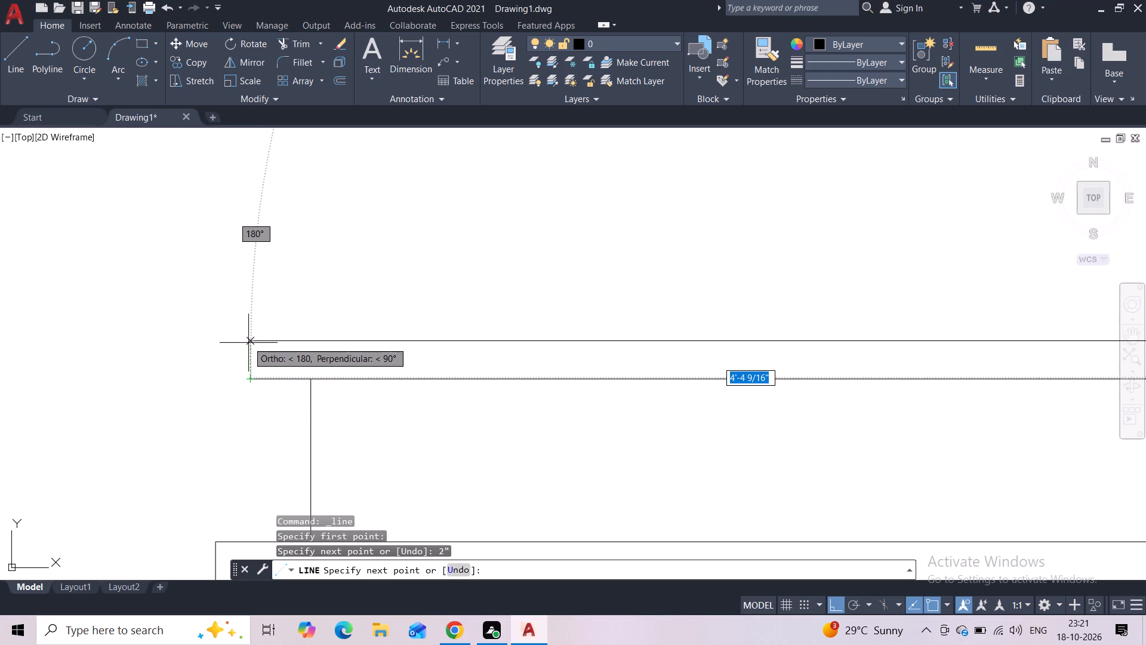
{"action": "left_click", "coordinate": [251, 343]}
{"action": "left_click", "coordinate": [252, 377]}
{"action": "key", "text": "Escape"}
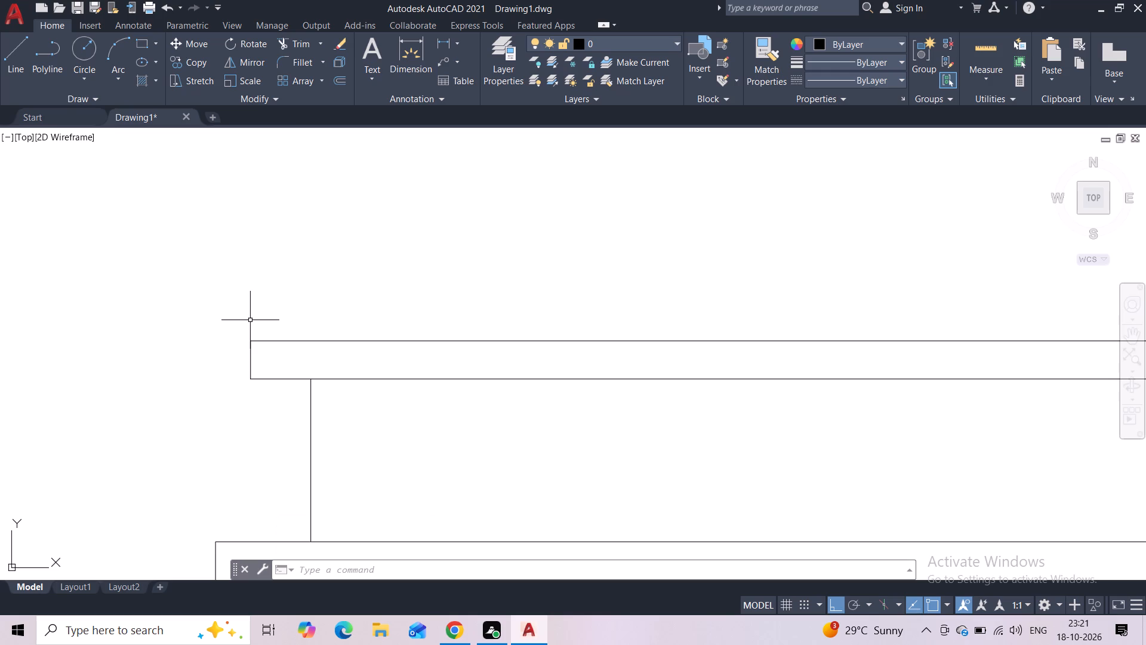
{"action": "scroll", "coordinate": [253, 321], "scroll_direction": "down", "scroll_amount": 2}
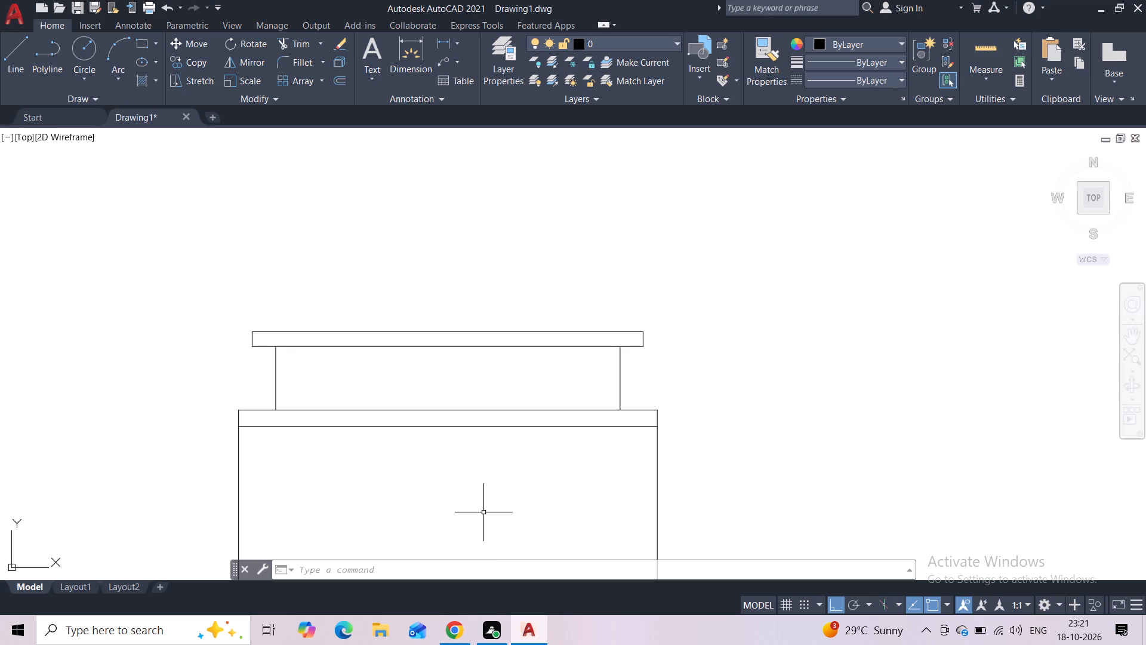
Offset the top tier's two vertical lines inward by 2".
{"action": "left_click", "coordinate": [140, 61]}
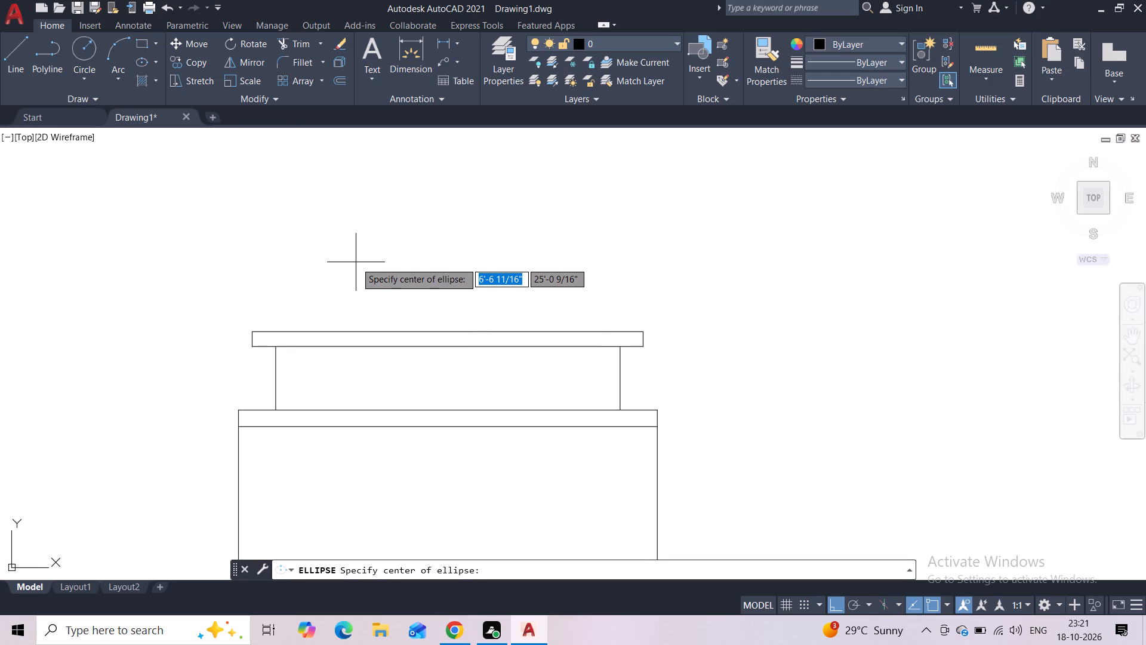
{"action": "key", "text": "Escape"}
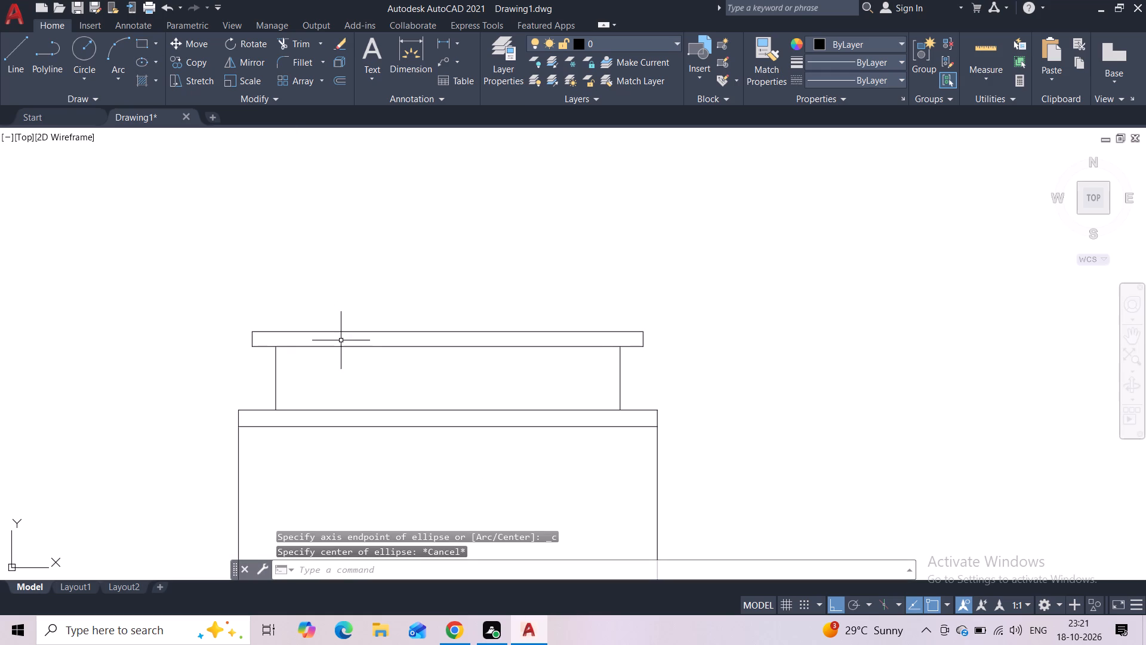
{"action": "left_click", "coordinate": [284, 379]}
{"action": "left_click", "coordinate": [263, 379]}
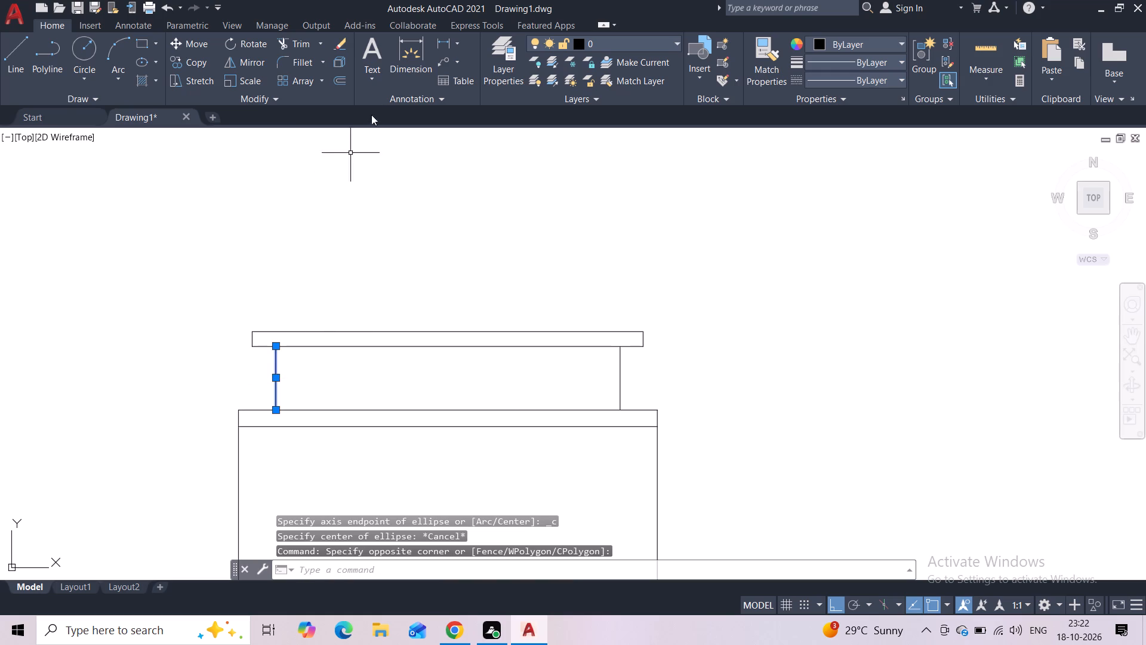
{"action": "left_click", "coordinate": [346, 83]}
{"action": "type", "text": "2\""}
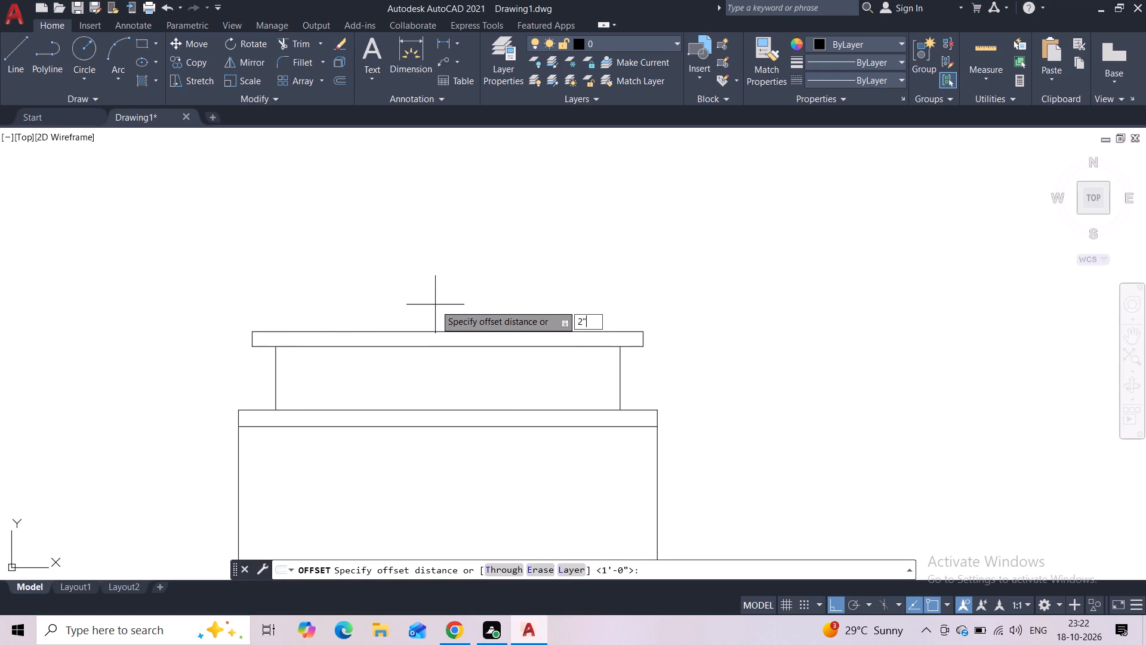
{"action": "key", "text": "Return"}
{"action": "left_click", "coordinate": [435, 303]}
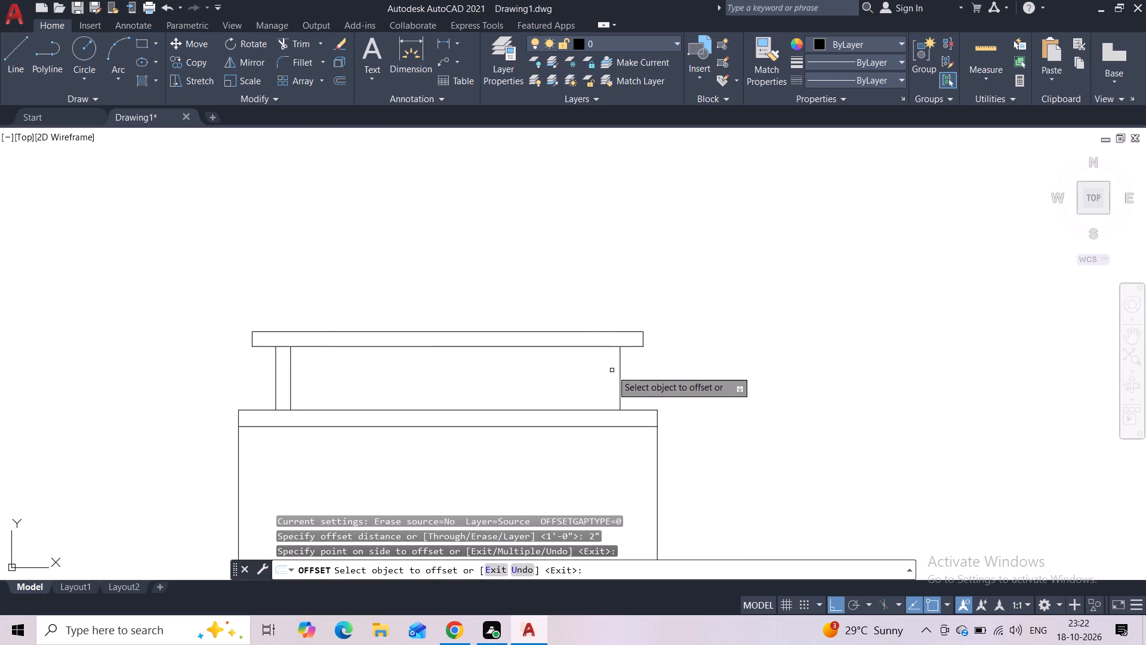
{"action": "left_click", "coordinate": [620, 376]}
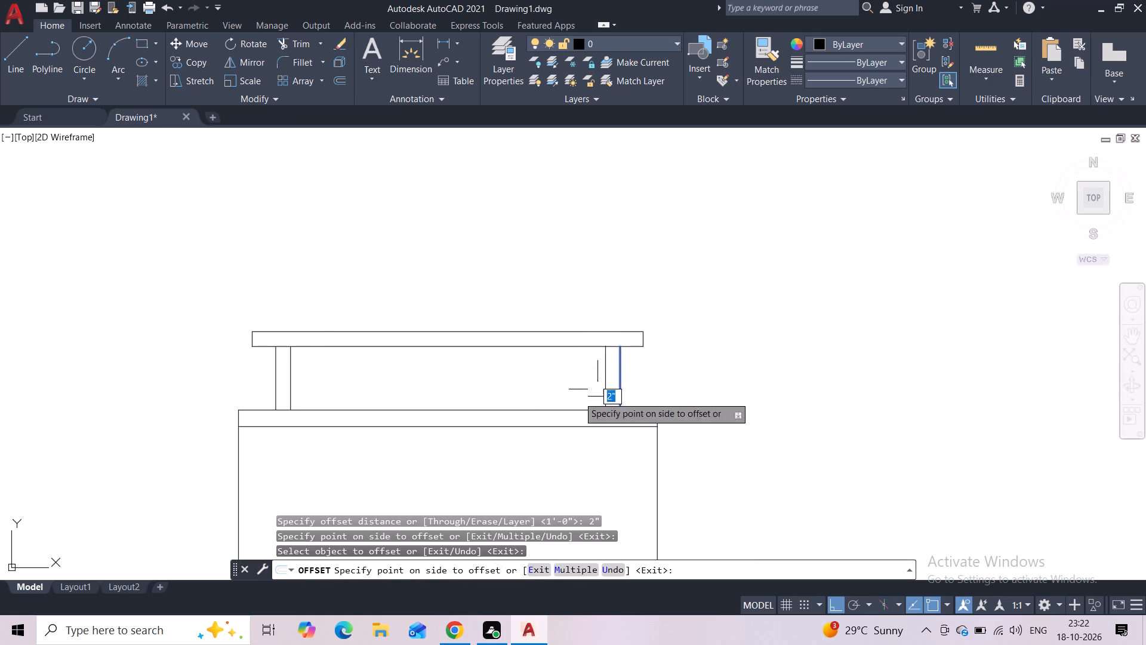
{"action": "left_click", "coordinate": [578, 397]}
{"action": "key", "text": "Escape"}
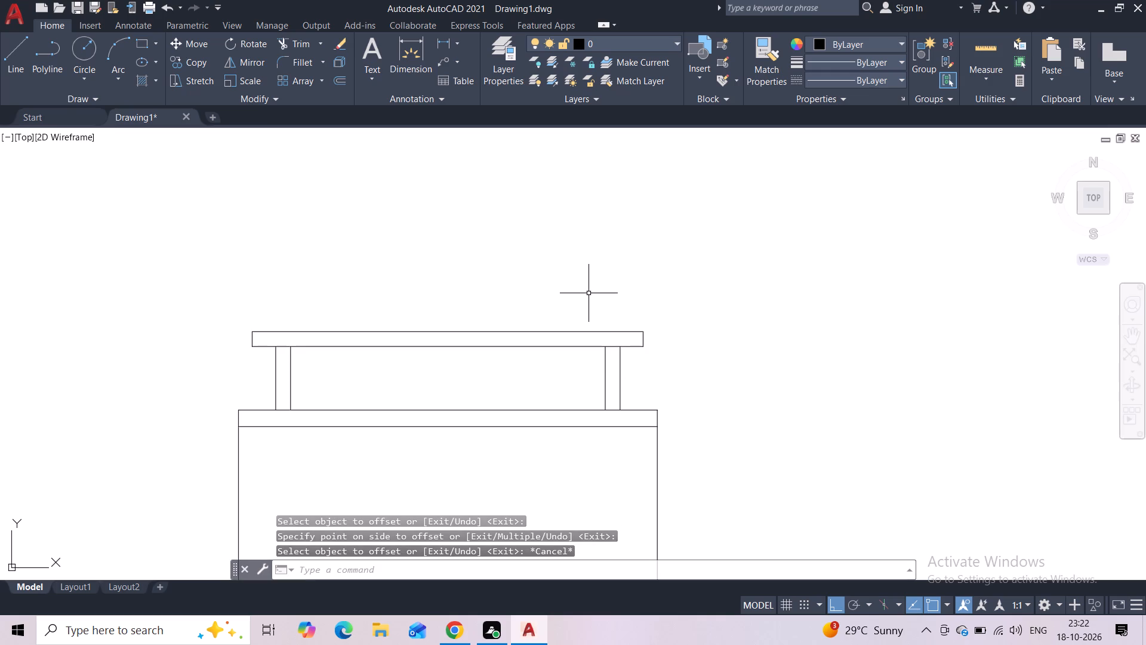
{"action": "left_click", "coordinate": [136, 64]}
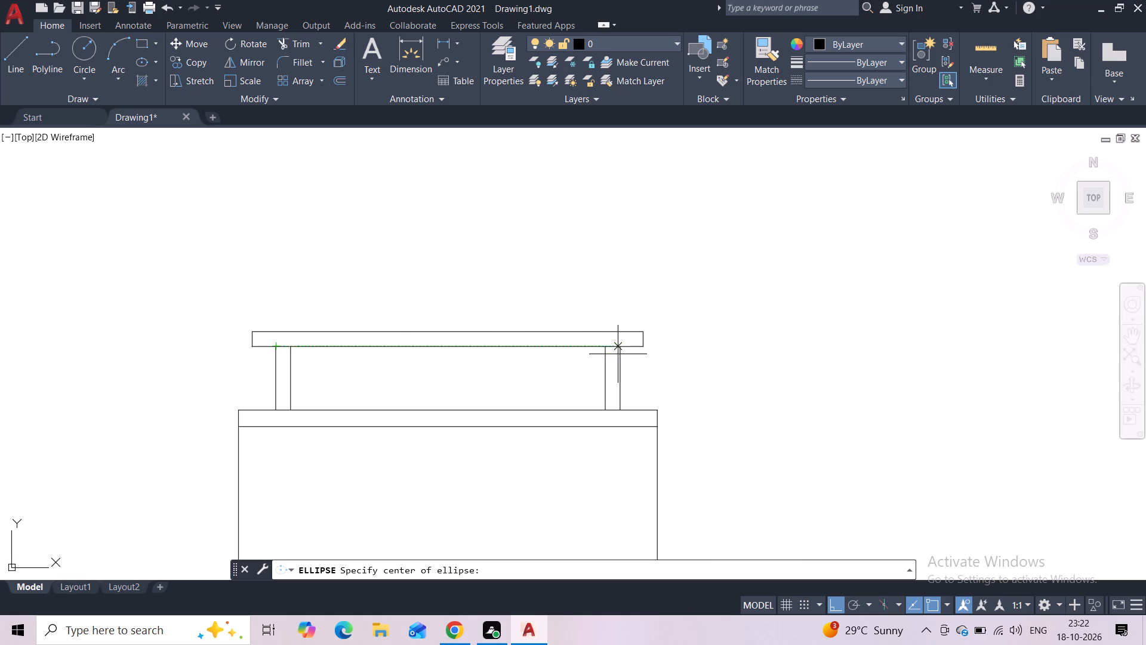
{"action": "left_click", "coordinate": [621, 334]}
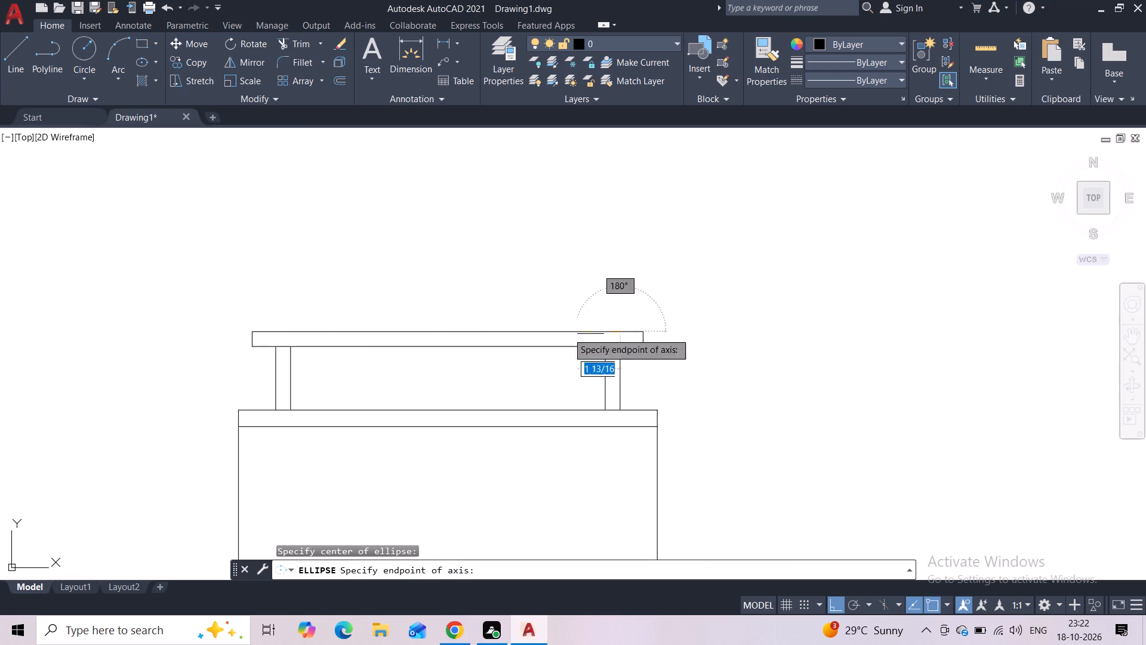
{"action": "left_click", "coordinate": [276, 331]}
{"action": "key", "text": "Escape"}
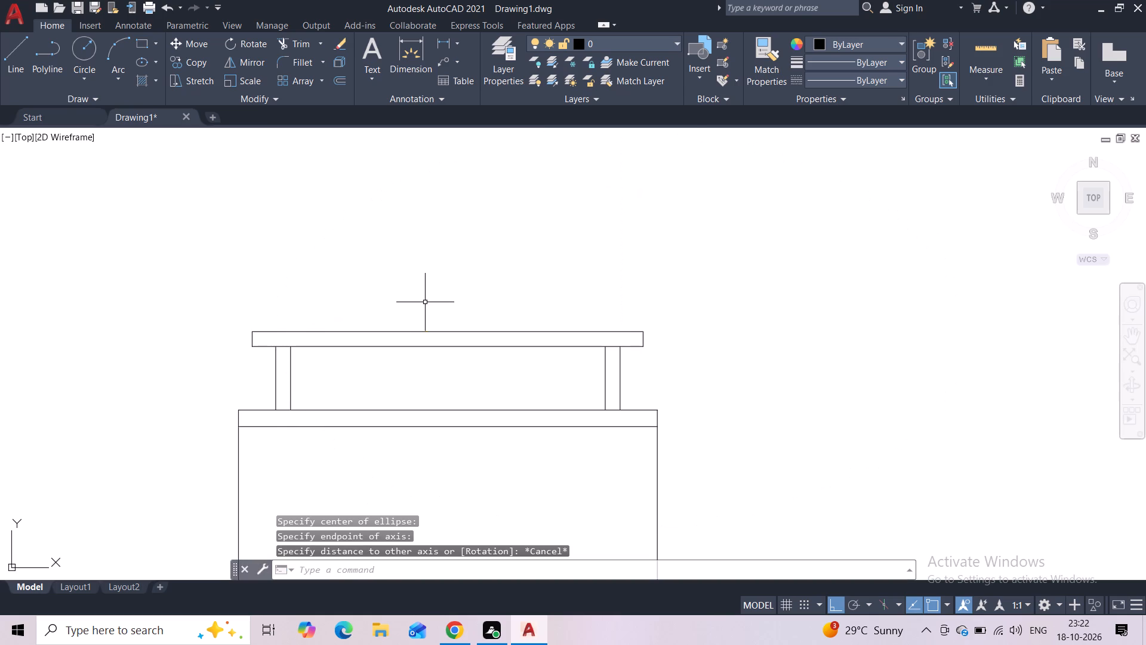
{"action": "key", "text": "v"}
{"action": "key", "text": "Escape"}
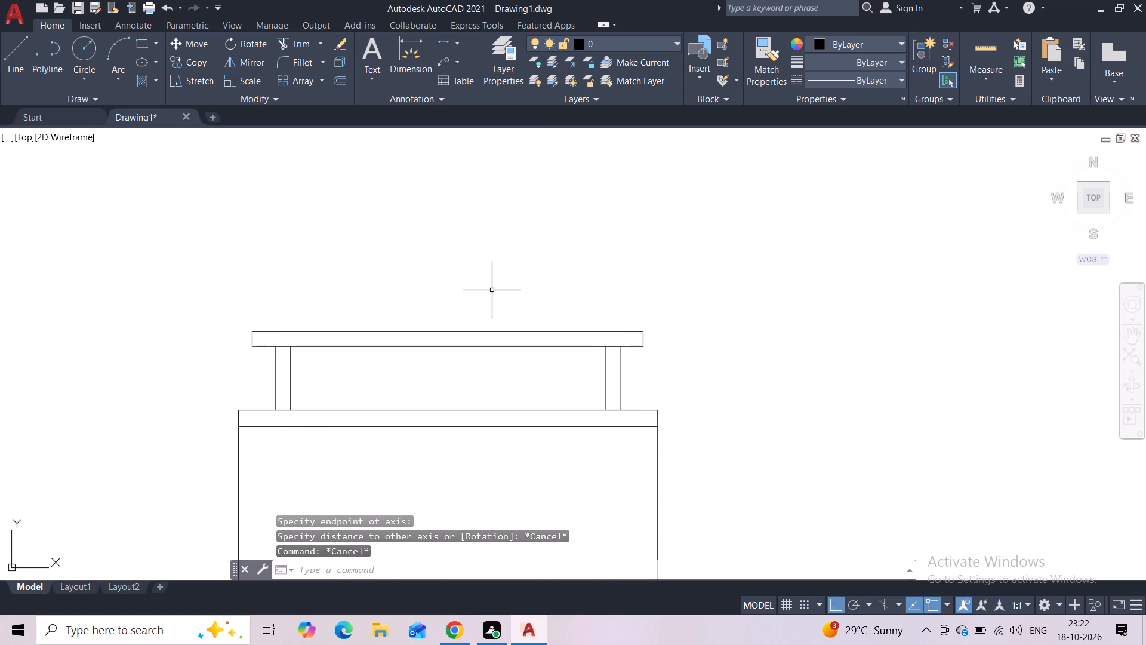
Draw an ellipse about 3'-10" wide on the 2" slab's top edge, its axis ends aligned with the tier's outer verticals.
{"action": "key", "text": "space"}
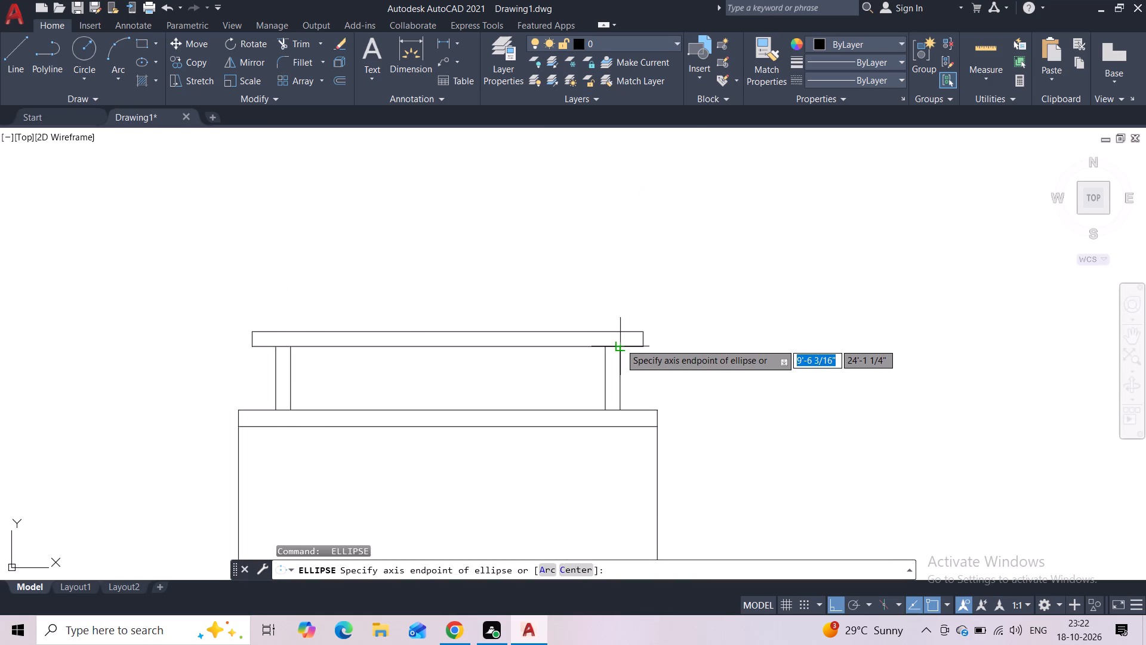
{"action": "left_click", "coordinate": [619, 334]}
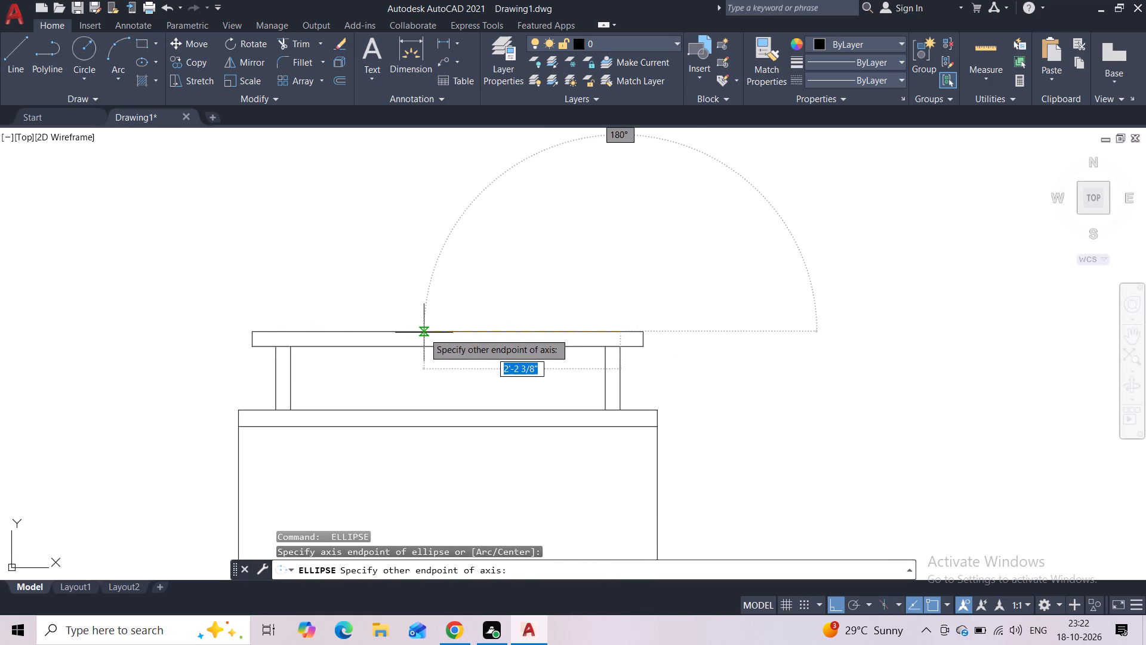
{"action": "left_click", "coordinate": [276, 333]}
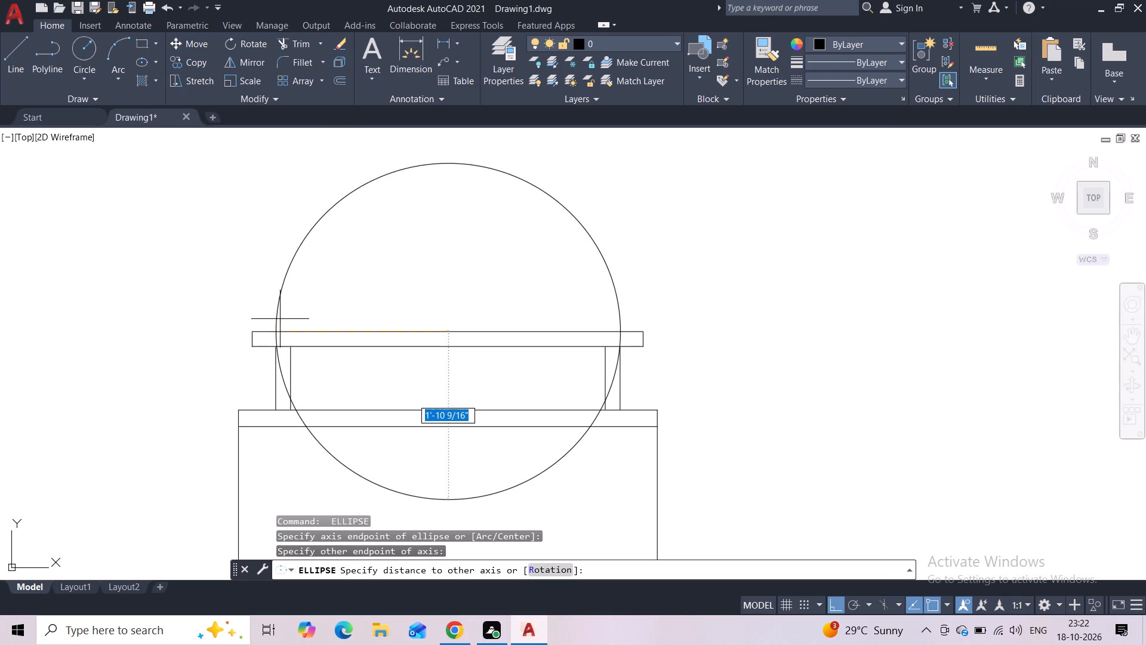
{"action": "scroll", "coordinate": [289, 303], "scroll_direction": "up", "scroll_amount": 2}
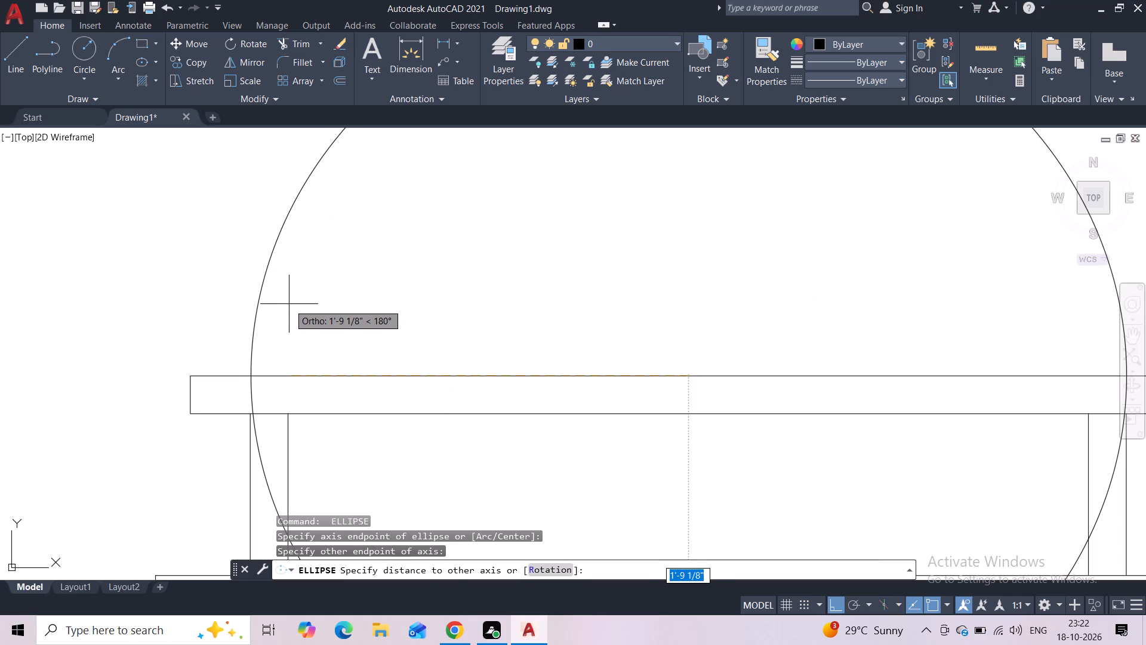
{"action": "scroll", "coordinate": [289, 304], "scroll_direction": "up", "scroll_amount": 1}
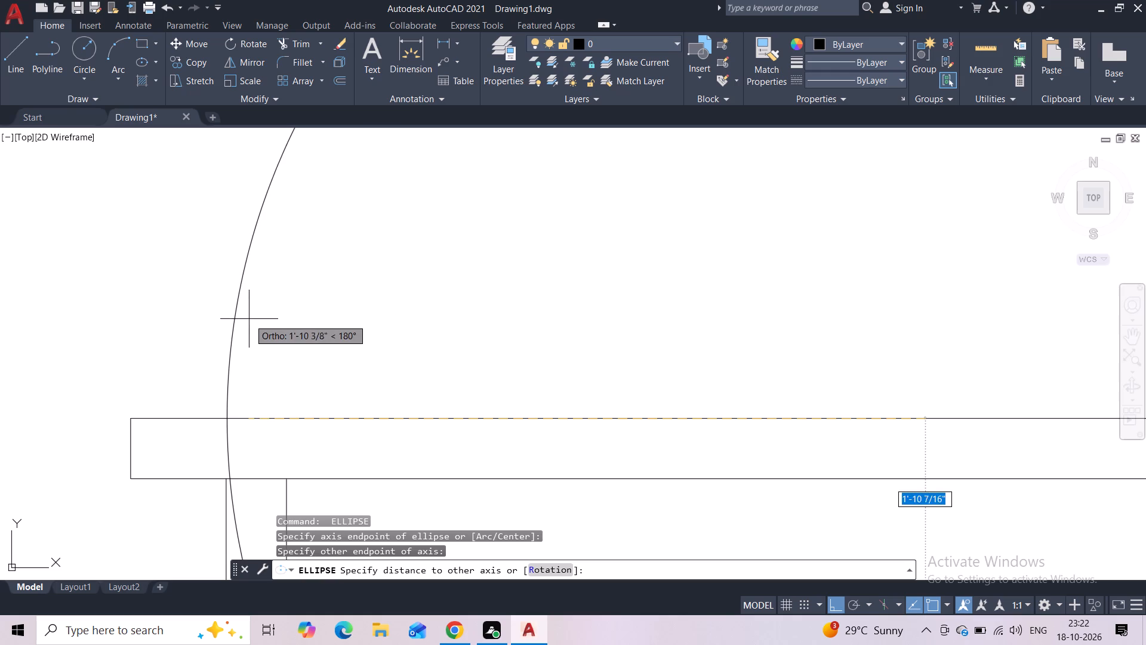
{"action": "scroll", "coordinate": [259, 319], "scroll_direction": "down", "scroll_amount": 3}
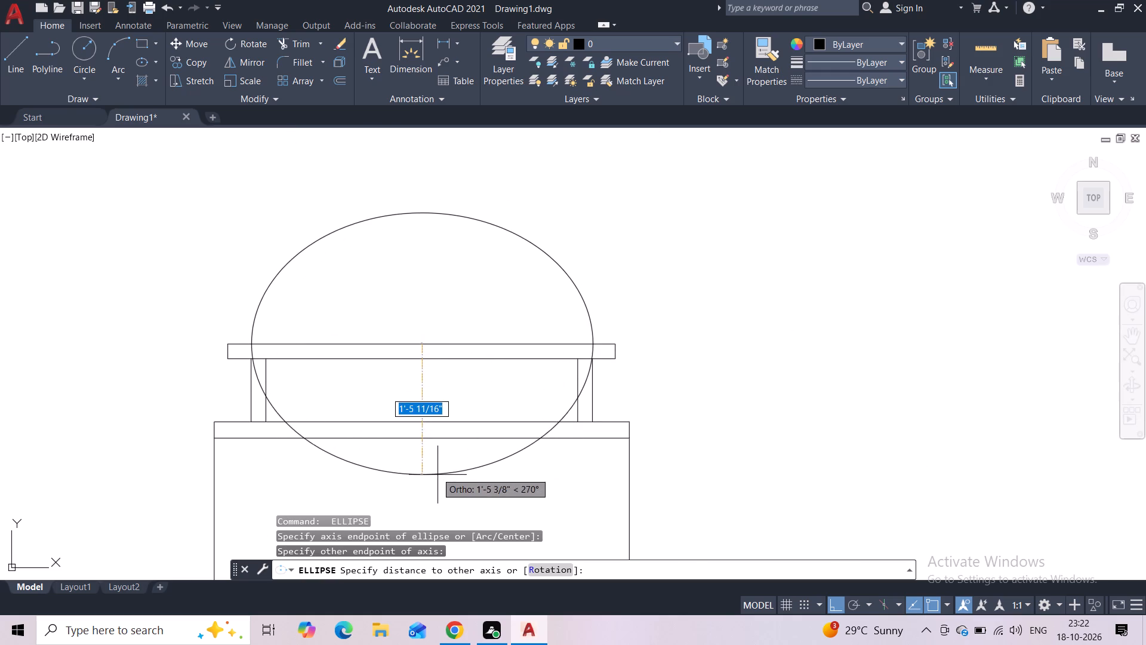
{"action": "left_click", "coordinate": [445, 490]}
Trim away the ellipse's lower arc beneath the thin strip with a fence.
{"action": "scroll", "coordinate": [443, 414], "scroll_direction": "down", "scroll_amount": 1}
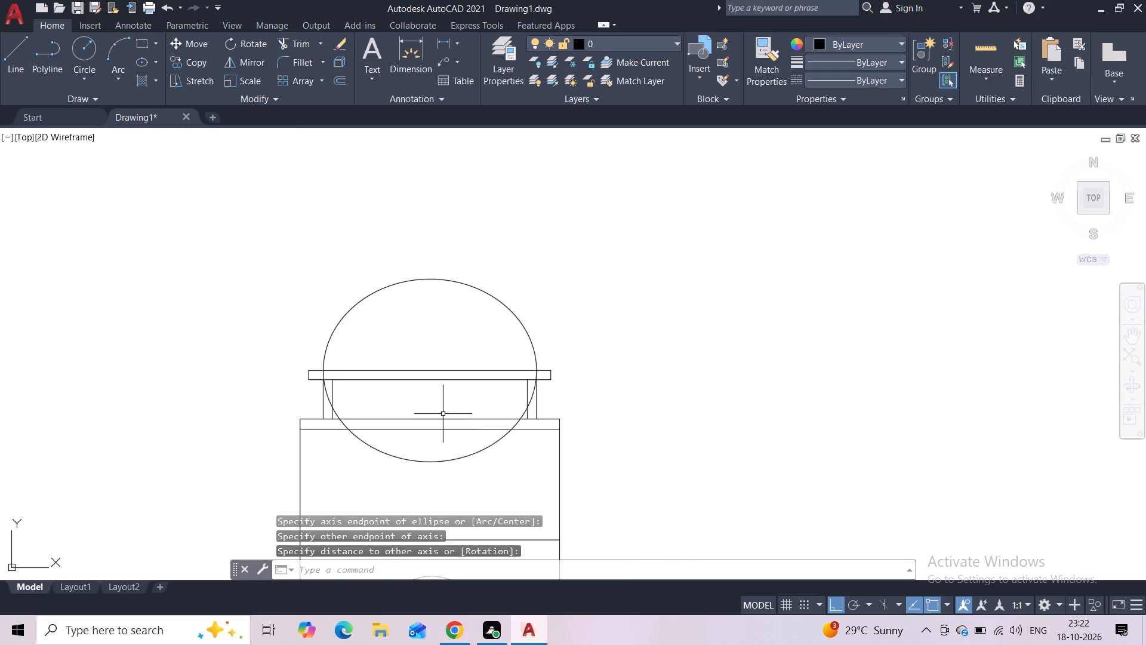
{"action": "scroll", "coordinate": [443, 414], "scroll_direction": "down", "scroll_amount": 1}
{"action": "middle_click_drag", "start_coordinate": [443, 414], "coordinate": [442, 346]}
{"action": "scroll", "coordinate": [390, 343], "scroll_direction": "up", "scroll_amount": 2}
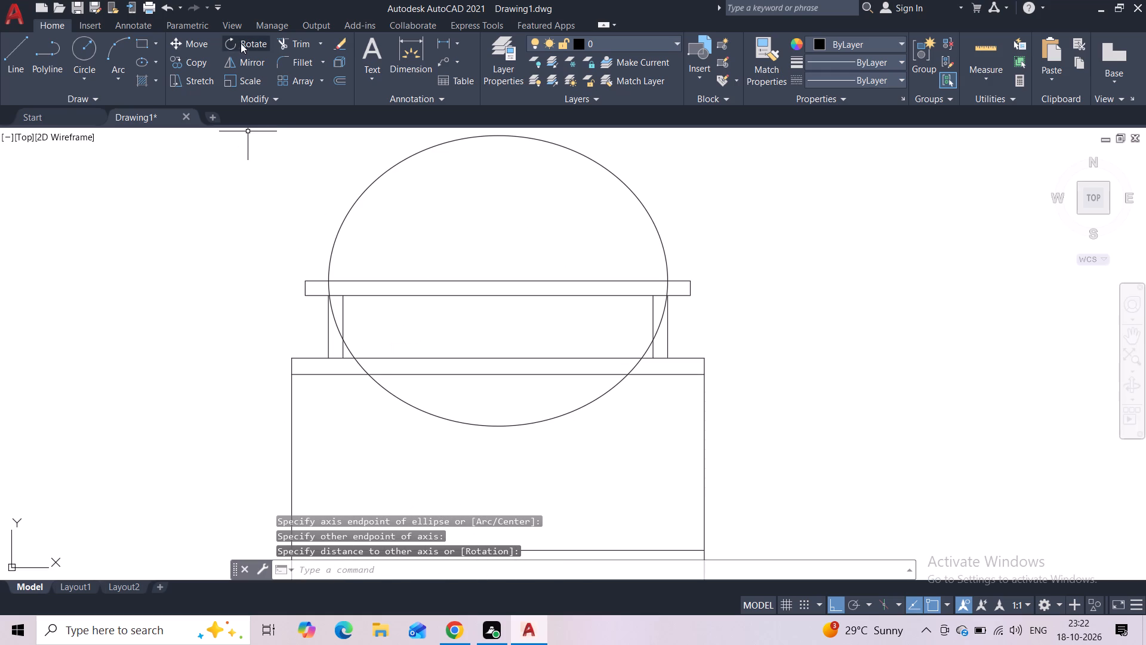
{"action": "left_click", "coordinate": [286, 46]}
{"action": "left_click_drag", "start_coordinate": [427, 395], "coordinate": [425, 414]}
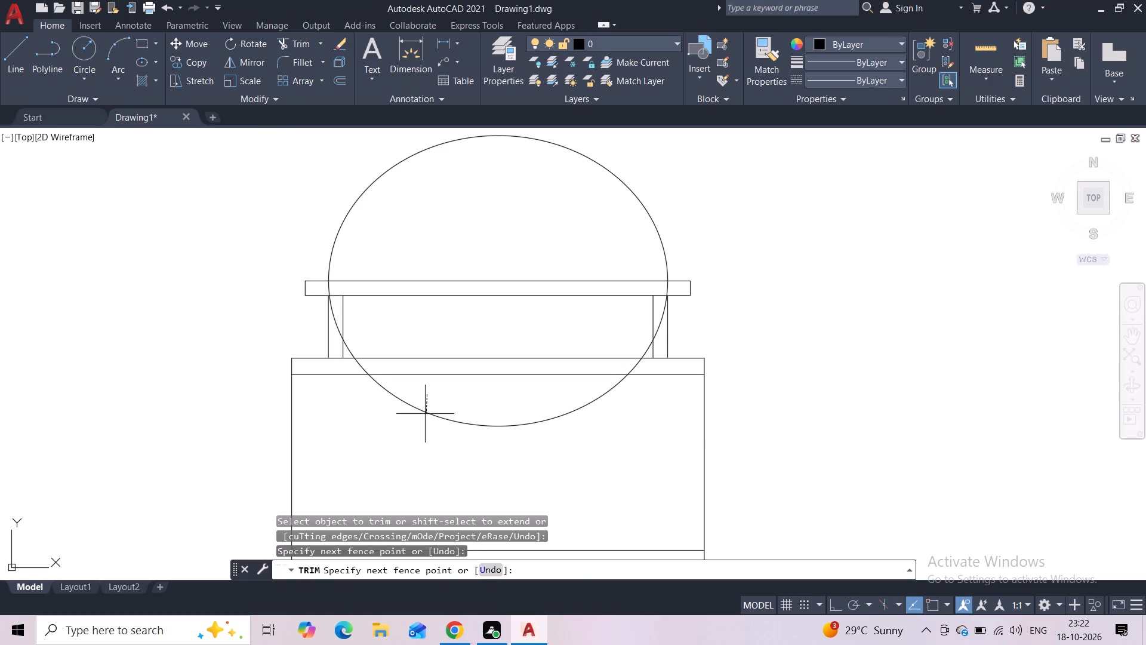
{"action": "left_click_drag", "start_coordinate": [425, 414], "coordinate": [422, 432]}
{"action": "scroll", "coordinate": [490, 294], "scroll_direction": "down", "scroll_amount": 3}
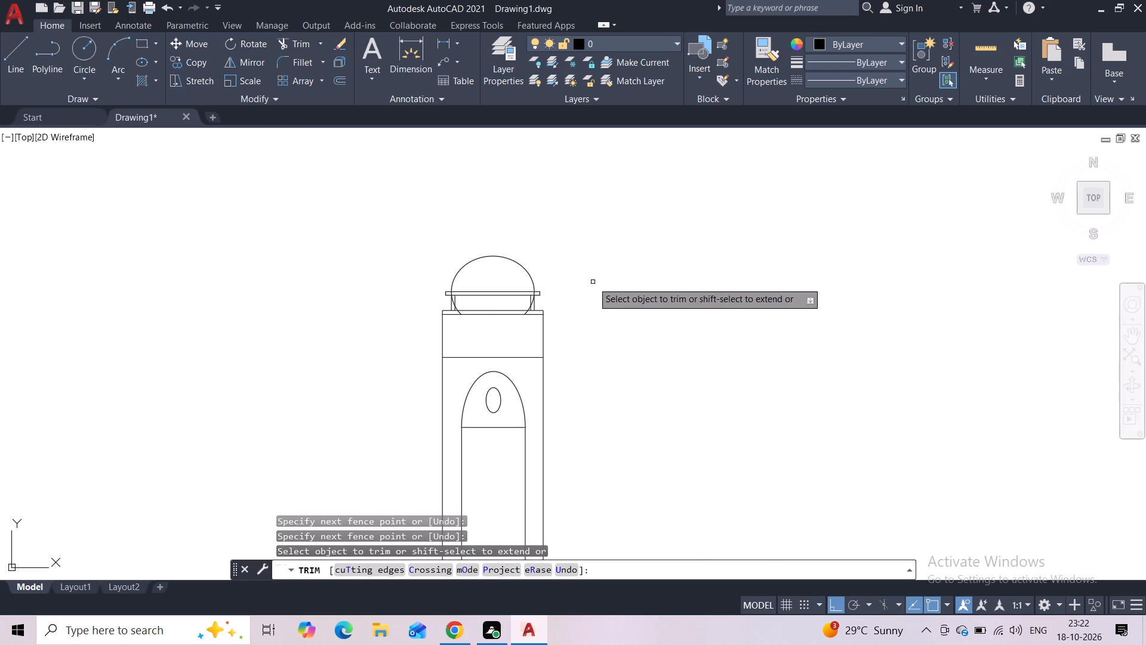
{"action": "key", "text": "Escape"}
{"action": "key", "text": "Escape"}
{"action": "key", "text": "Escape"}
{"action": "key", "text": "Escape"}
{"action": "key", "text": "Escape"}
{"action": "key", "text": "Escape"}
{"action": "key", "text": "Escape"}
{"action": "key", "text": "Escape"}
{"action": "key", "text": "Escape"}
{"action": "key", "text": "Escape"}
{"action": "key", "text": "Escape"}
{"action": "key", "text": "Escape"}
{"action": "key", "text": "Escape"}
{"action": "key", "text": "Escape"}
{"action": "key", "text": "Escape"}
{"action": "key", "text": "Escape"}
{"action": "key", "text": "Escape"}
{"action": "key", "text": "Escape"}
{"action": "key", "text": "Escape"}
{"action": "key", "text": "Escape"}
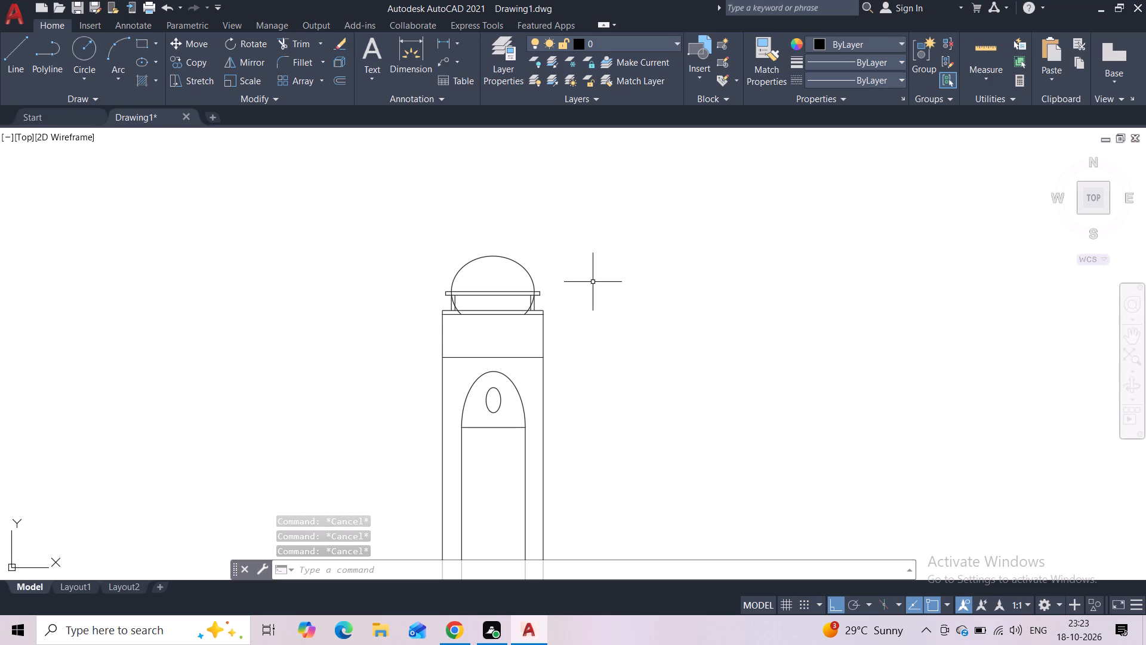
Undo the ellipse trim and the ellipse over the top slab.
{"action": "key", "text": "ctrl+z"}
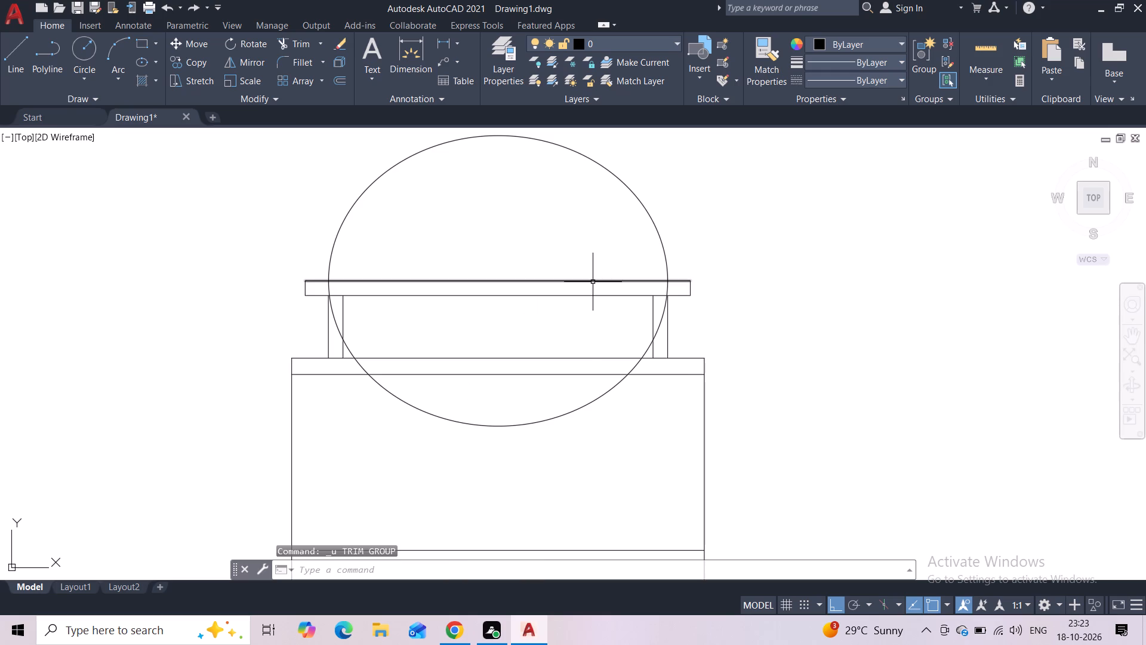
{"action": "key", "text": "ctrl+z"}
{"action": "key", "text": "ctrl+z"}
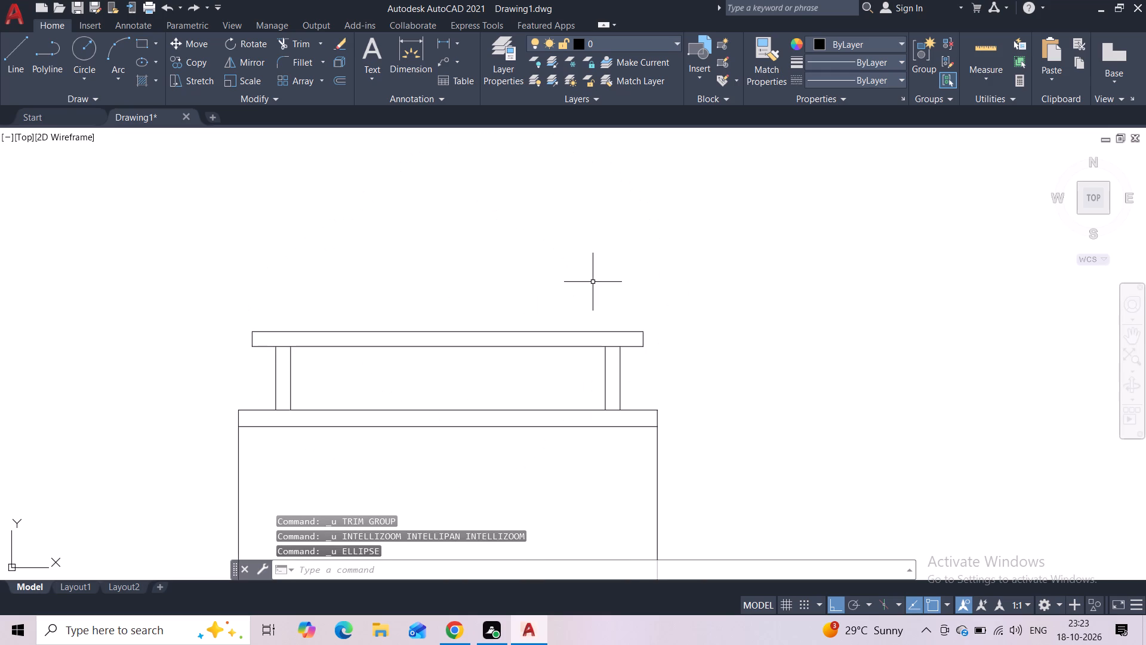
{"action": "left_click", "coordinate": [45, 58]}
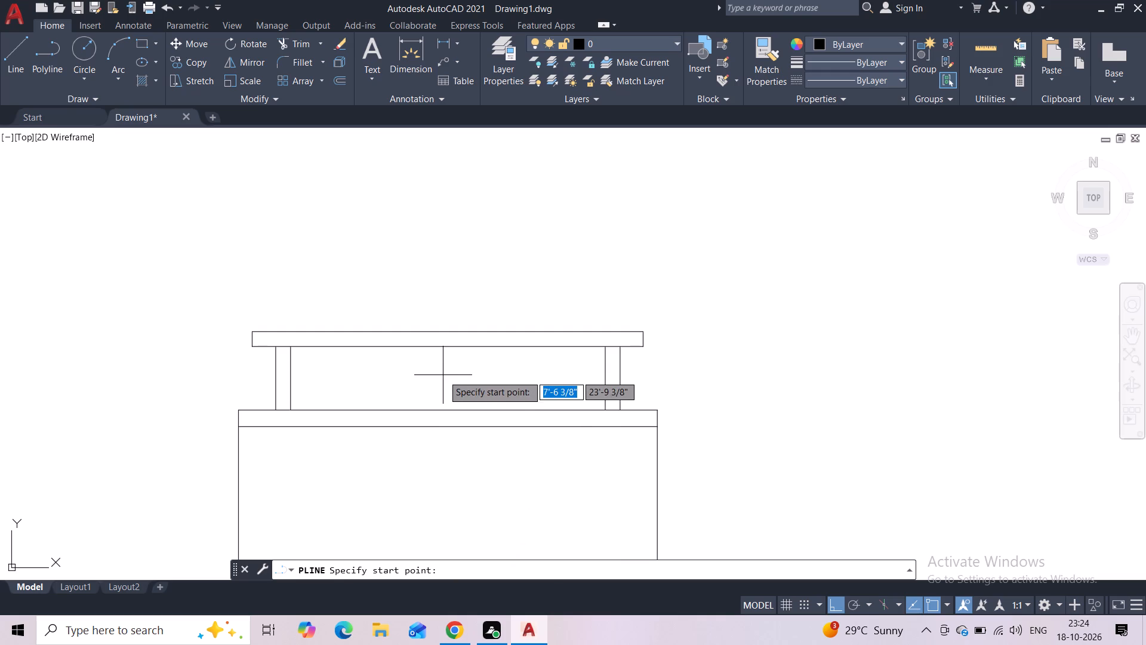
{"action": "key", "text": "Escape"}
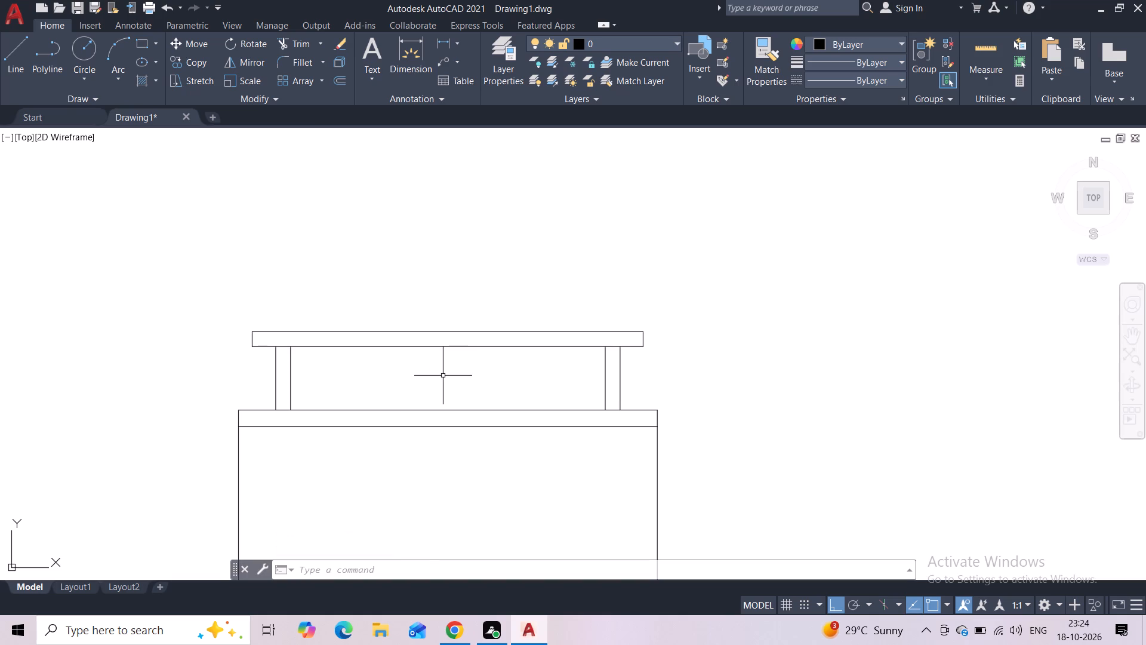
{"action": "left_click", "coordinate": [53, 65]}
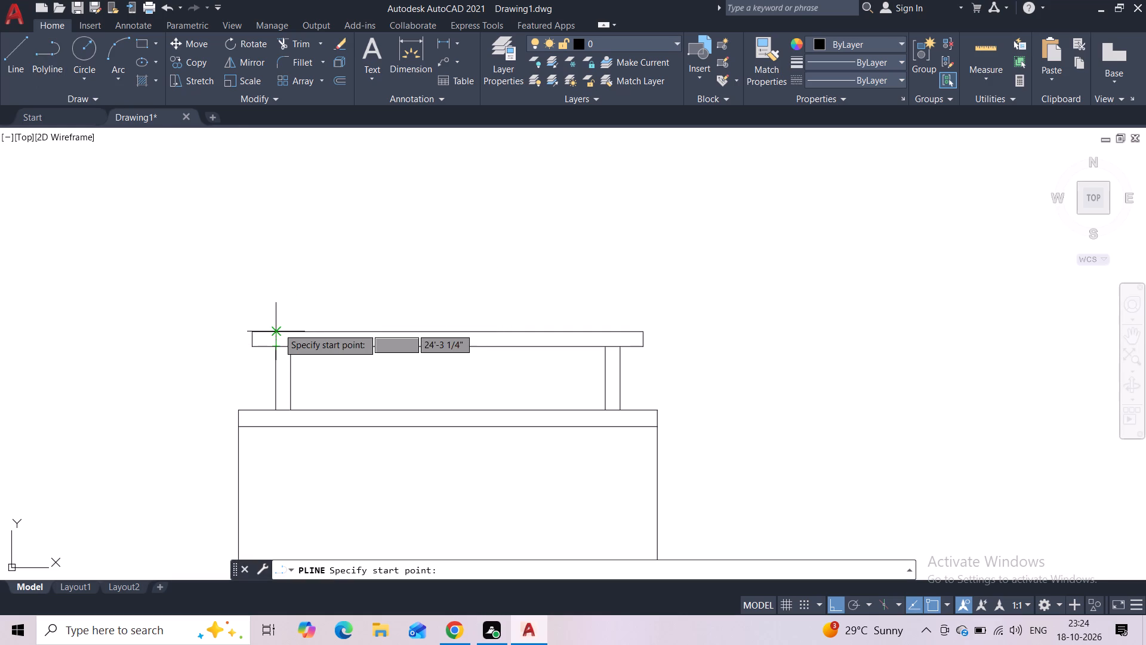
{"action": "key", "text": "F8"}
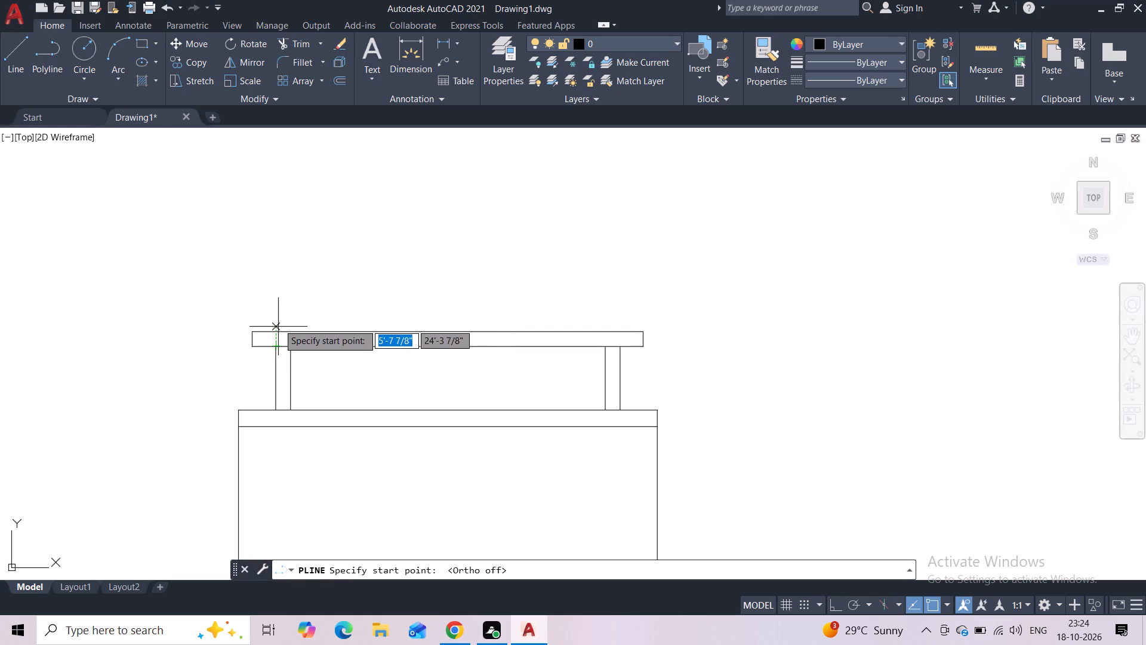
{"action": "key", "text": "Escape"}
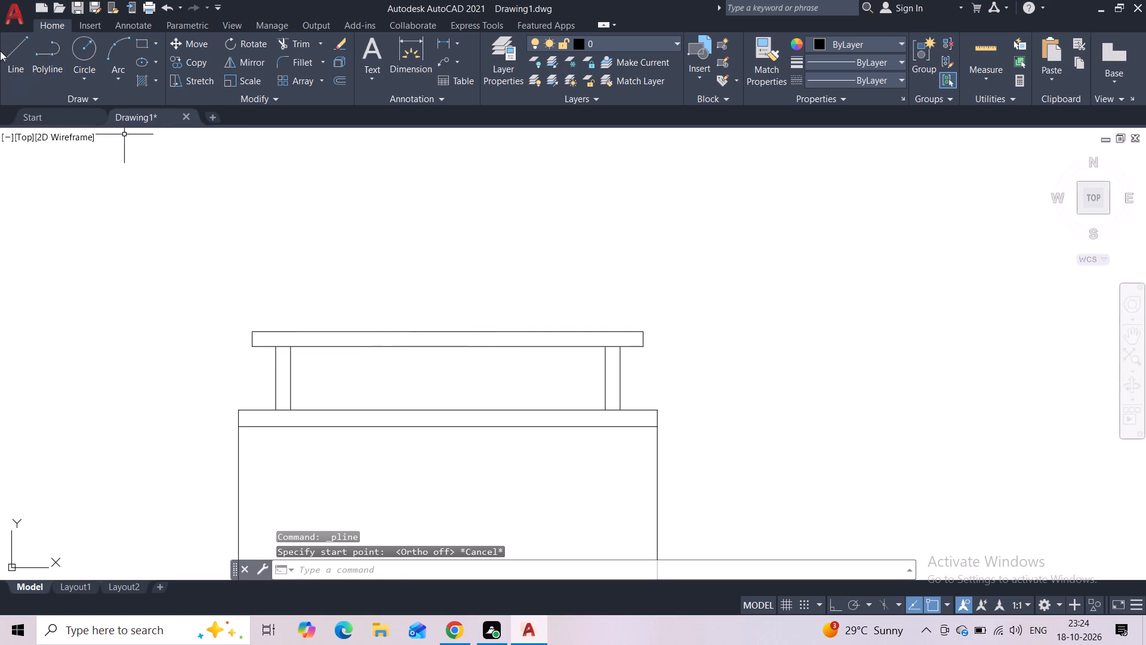
Draw a vertical line about 3'-6" tall upward from the midpoint of the top slab's upper edge.
{"action": "left_click", "coordinate": [11, 59]}
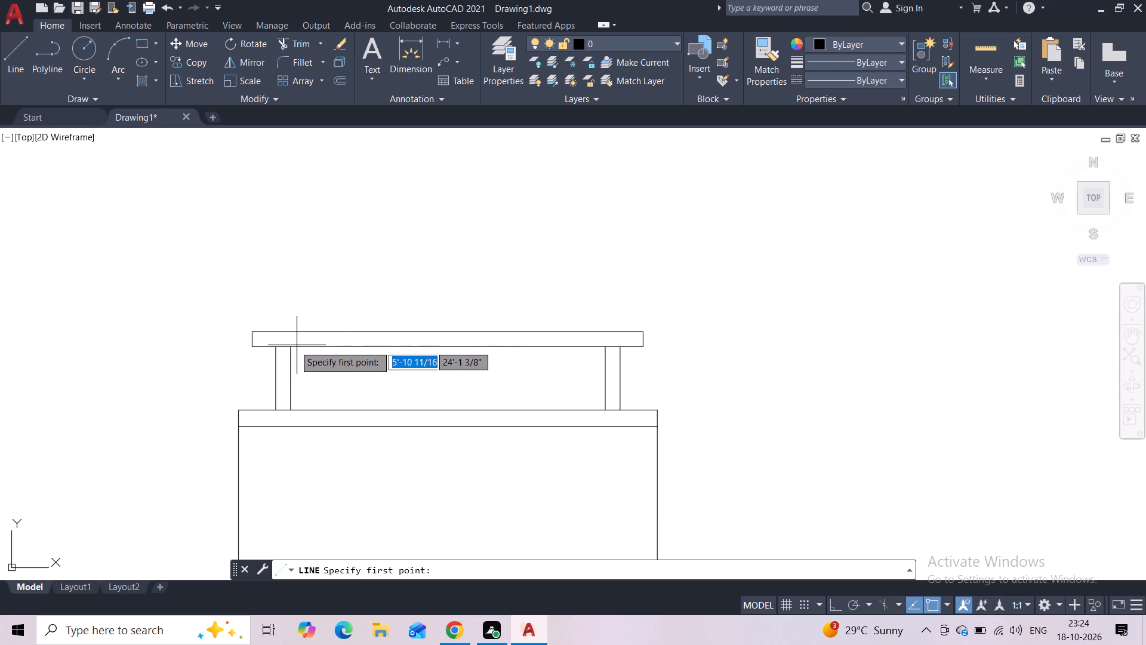
{"action": "left_click", "coordinate": [444, 333]}
{"action": "middle_click_drag", "start_coordinate": [439, 248], "coordinate": [446, 416]}
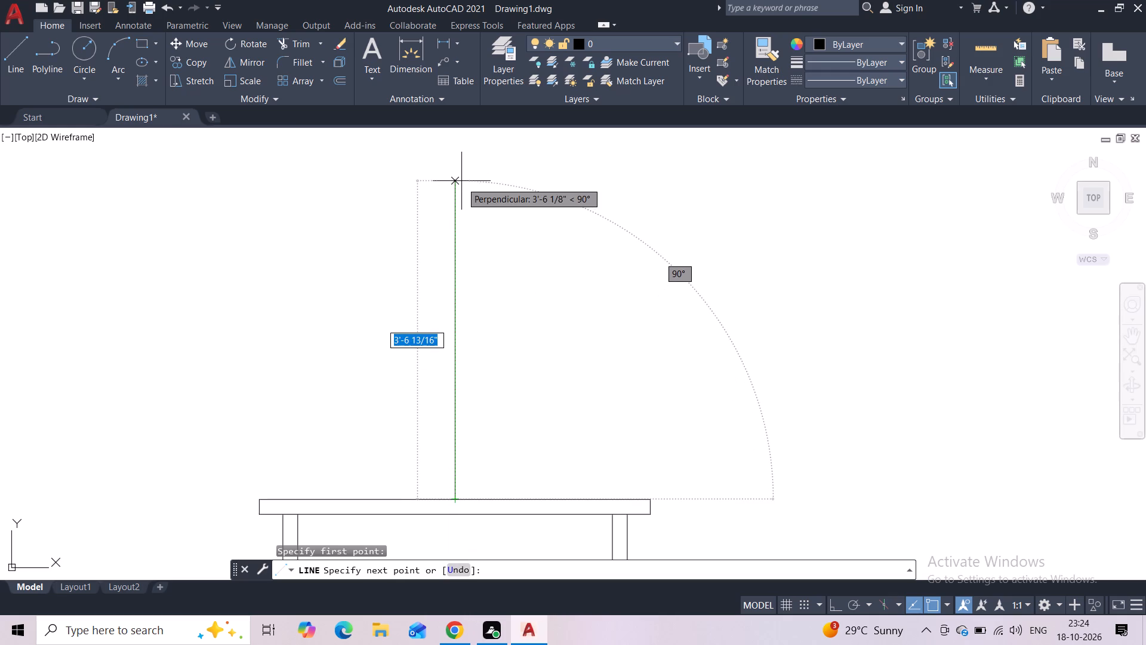
{"action": "left_click", "coordinate": [460, 186]}
{"action": "key", "text": "Escape"}
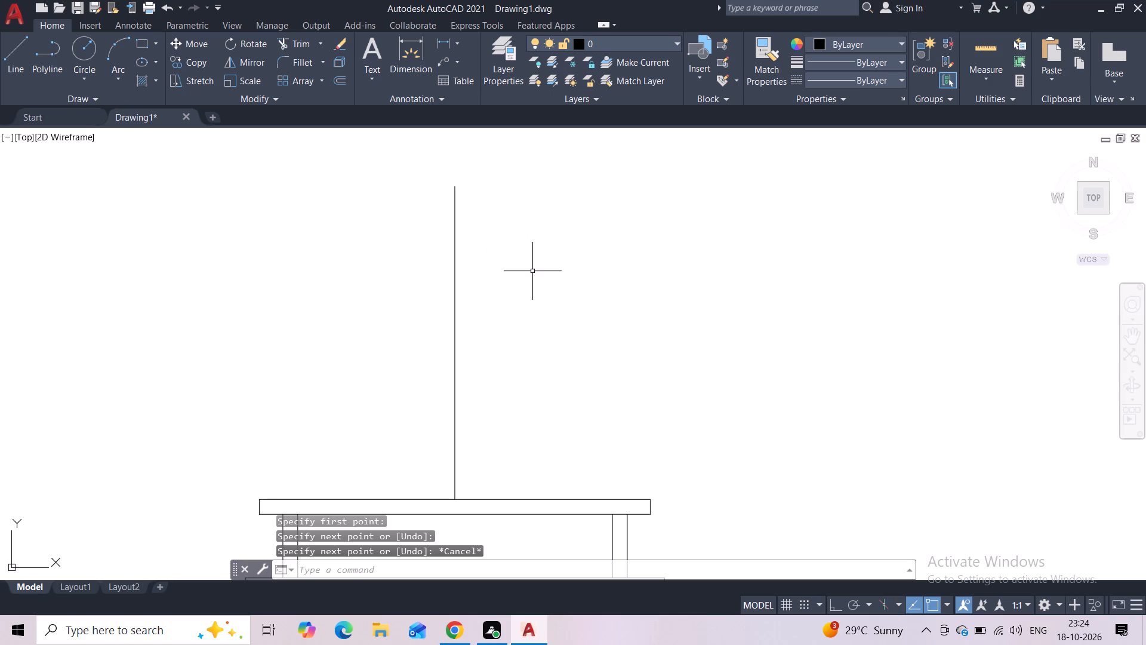
{"action": "scroll", "coordinate": [532, 271], "scroll_direction": "down", "scroll_amount": 1}
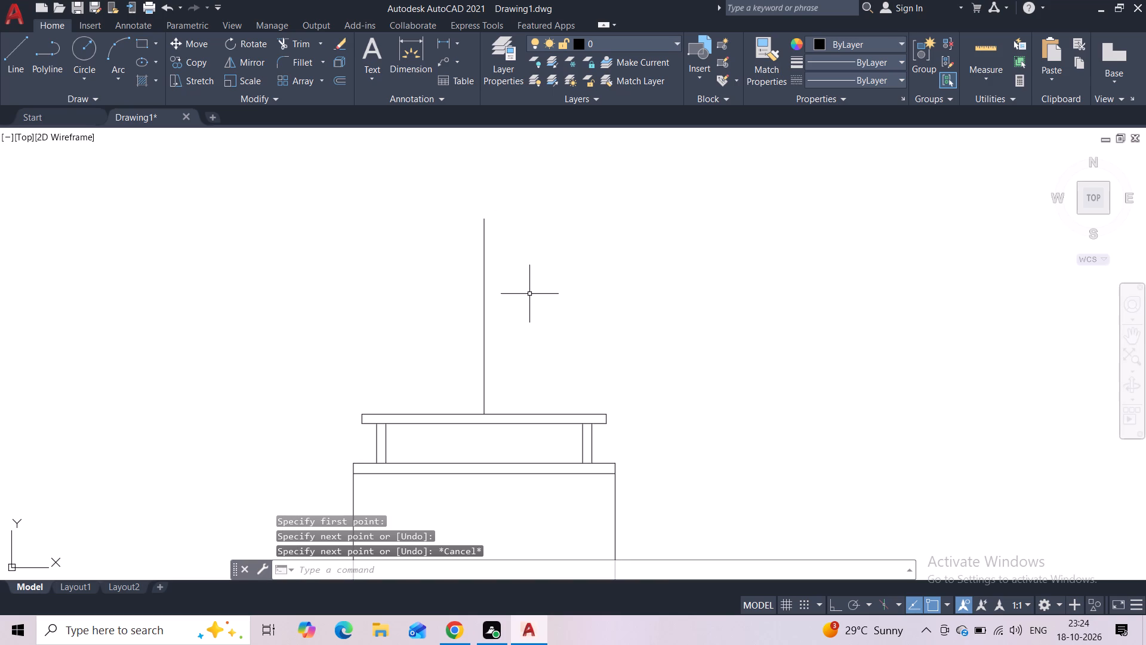
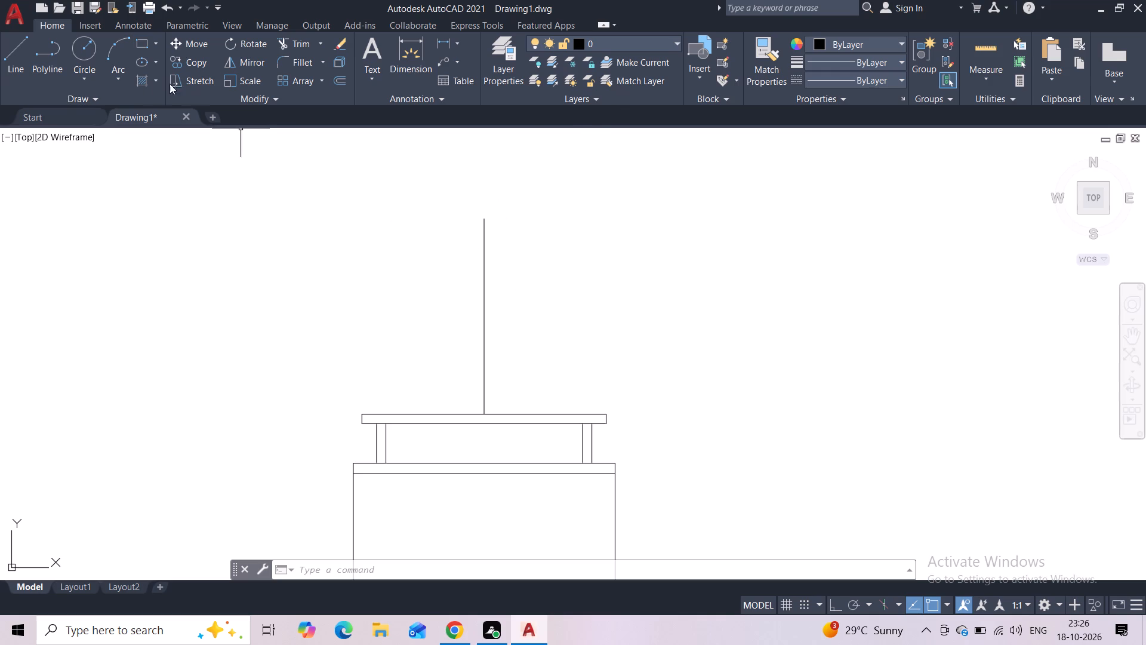
Draw a four-segment polyline (about 11", 10", 11", 8") for the dome's left half, from the slab top above the left outer vertical to the centre line.
{"action": "left_click", "coordinate": [35, 58]}
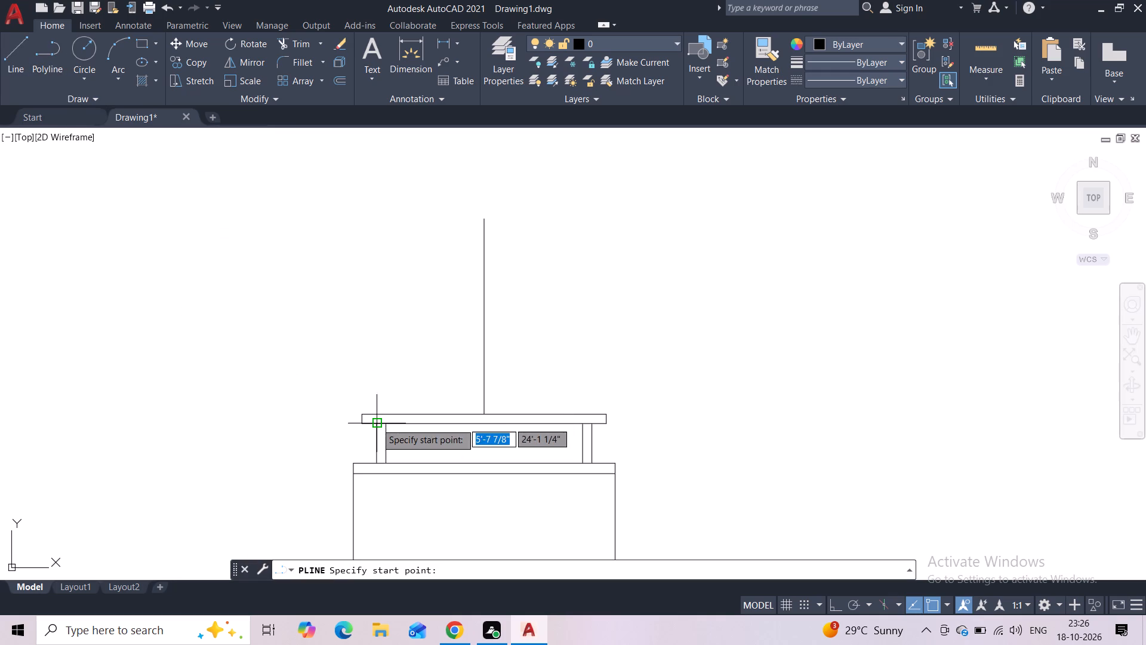
{"action": "scroll", "coordinate": [376, 426], "scroll_direction": "up", "scroll_amount": 2}
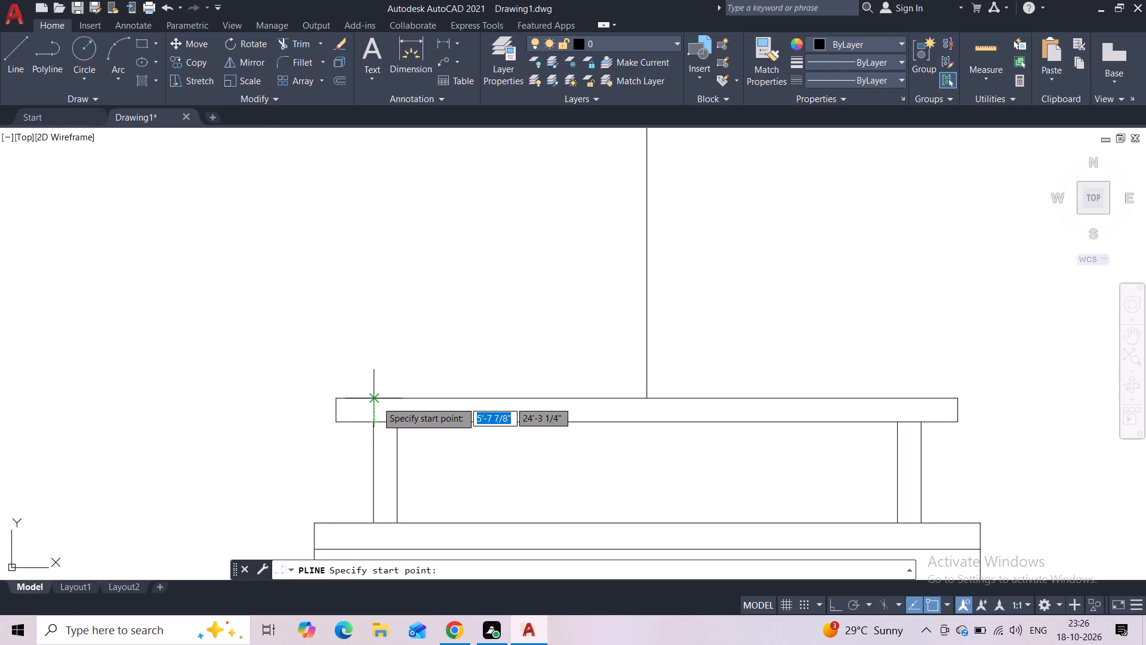
{"action": "left_click", "coordinate": [377, 401]}
{"action": "middle_click_drag", "start_coordinate": [405, 341], "coordinate": [375, 458]}
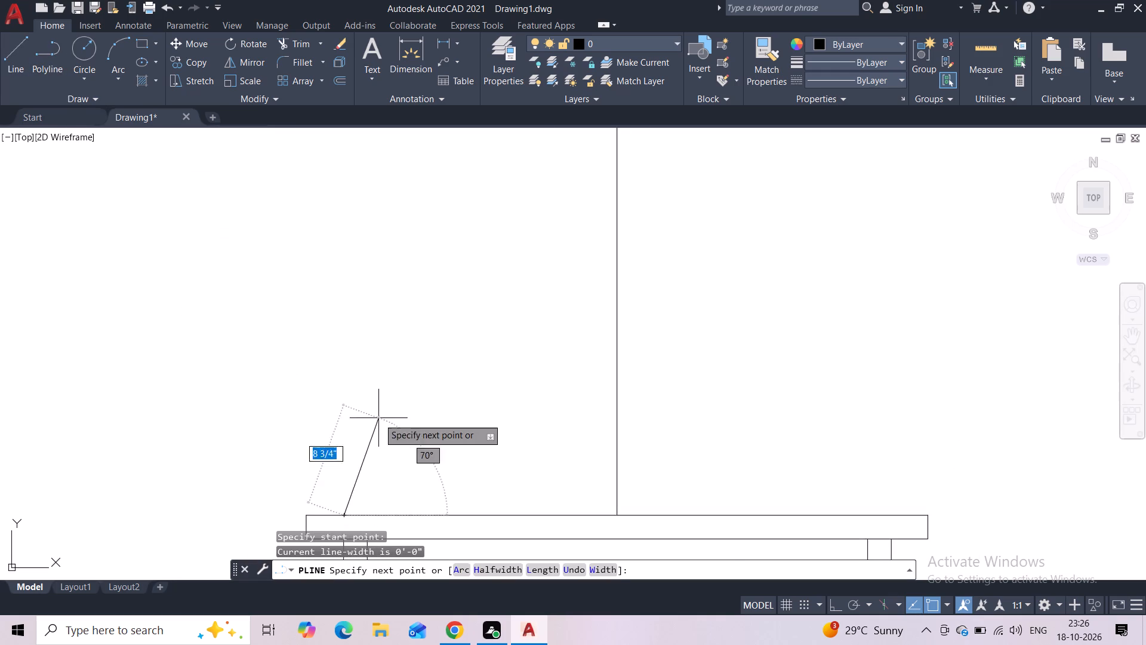
{"action": "scroll", "coordinate": [378, 418], "scroll_direction": "down", "scroll_amount": 2}
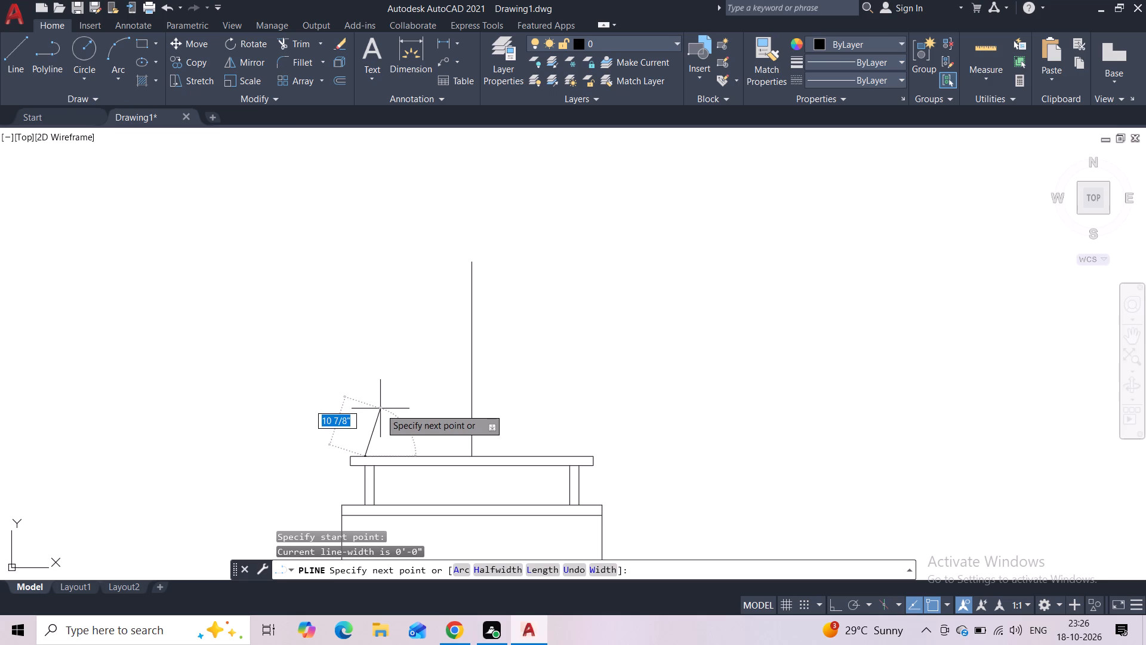
{"action": "left_click", "coordinate": [380, 408]}
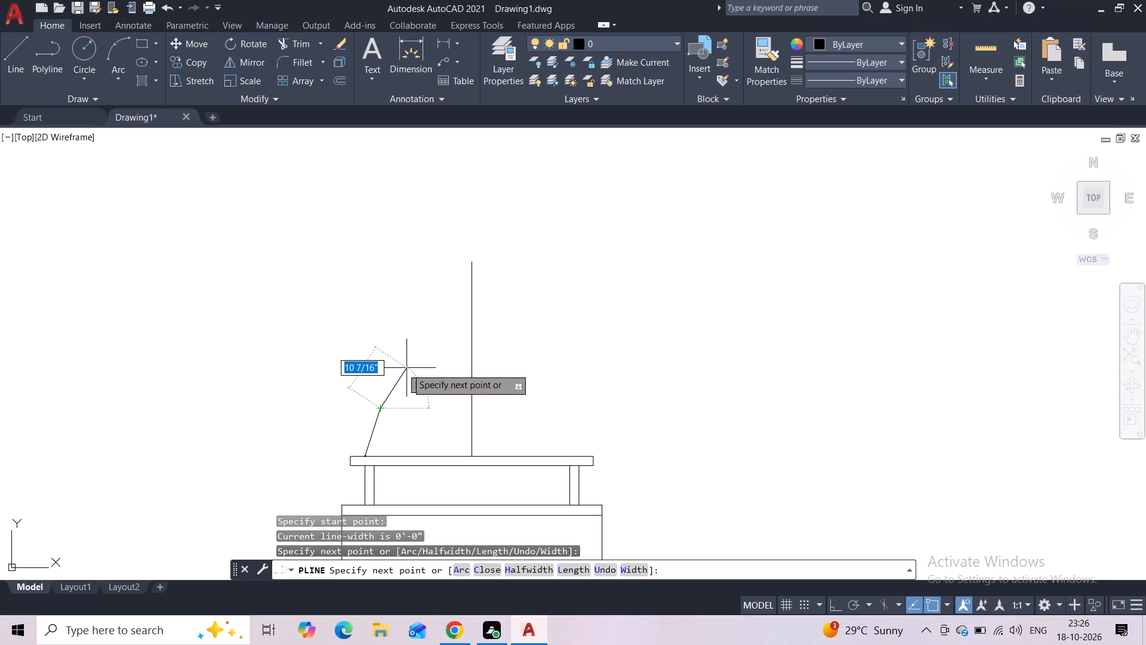
{"action": "left_click", "coordinate": [406, 367]}
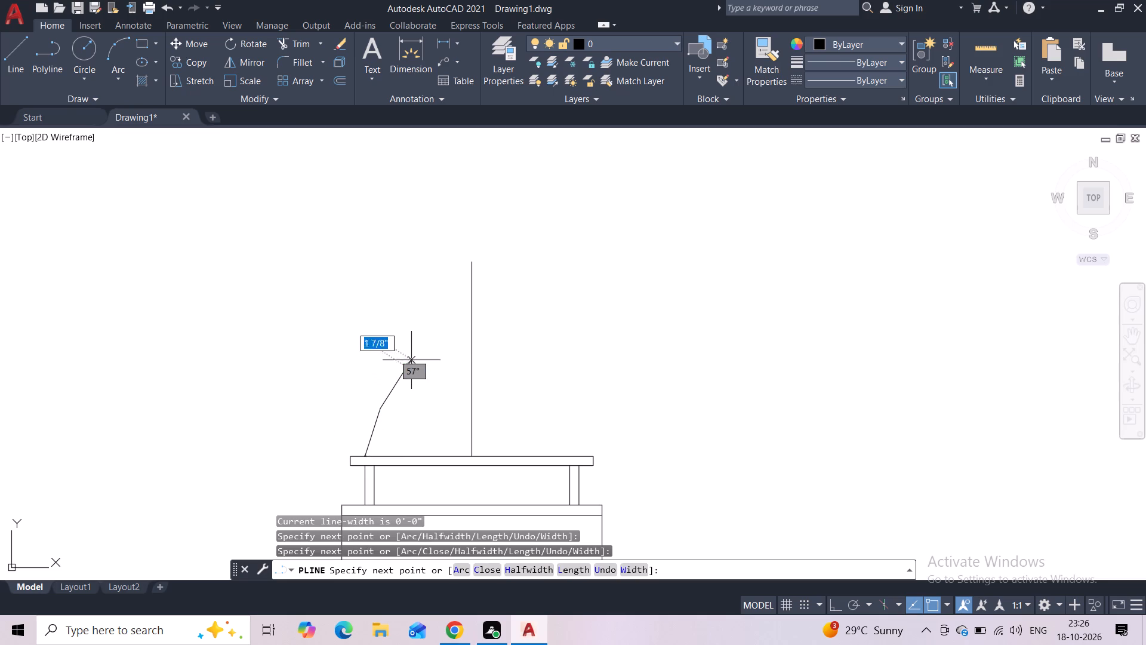
{"action": "left_click", "coordinate": [442, 331]}
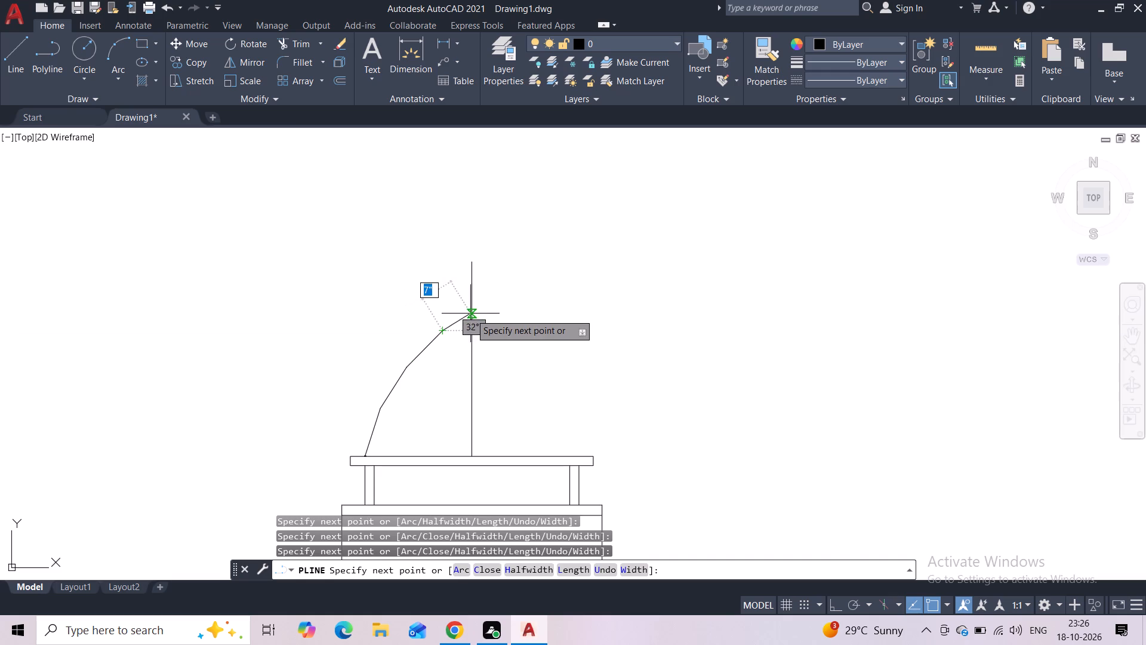
{"action": "scroll", "coordinate": [473, 309], "scroll_direction": "up", "scroll_amount": 3}
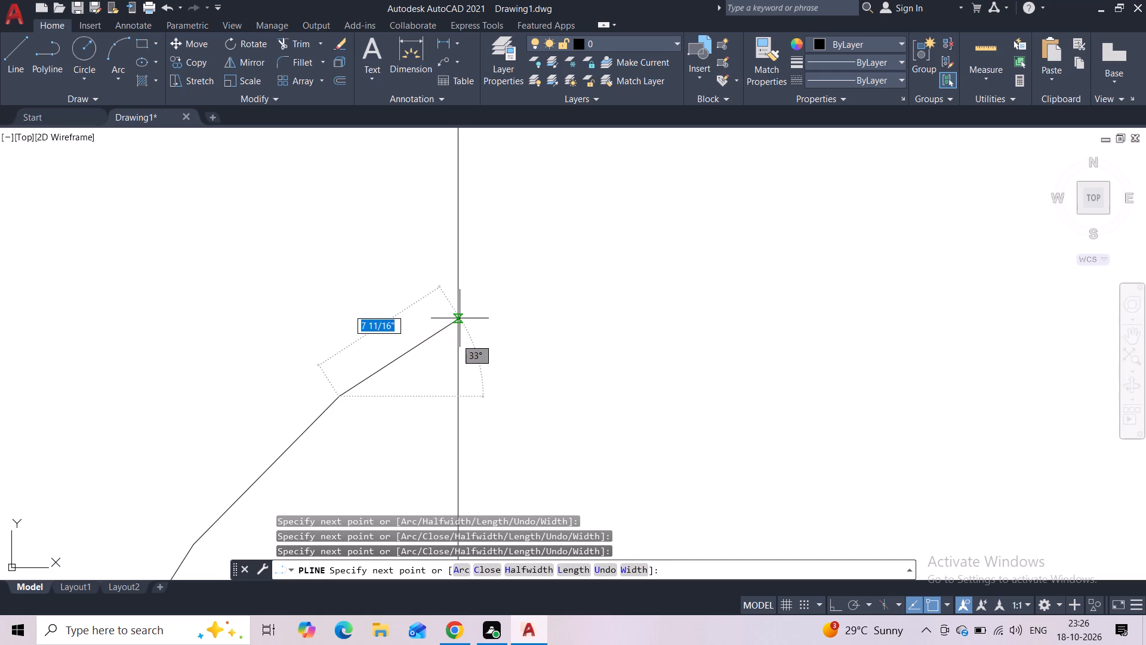
{"action": "left_click", "coordinate": [460, 318]}
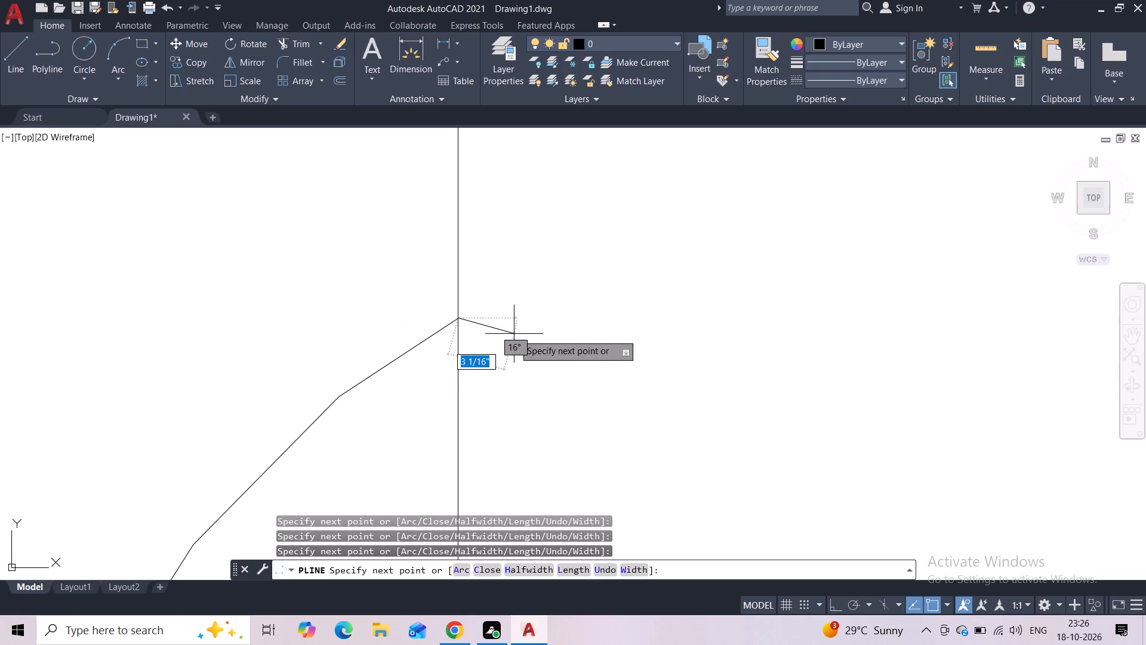
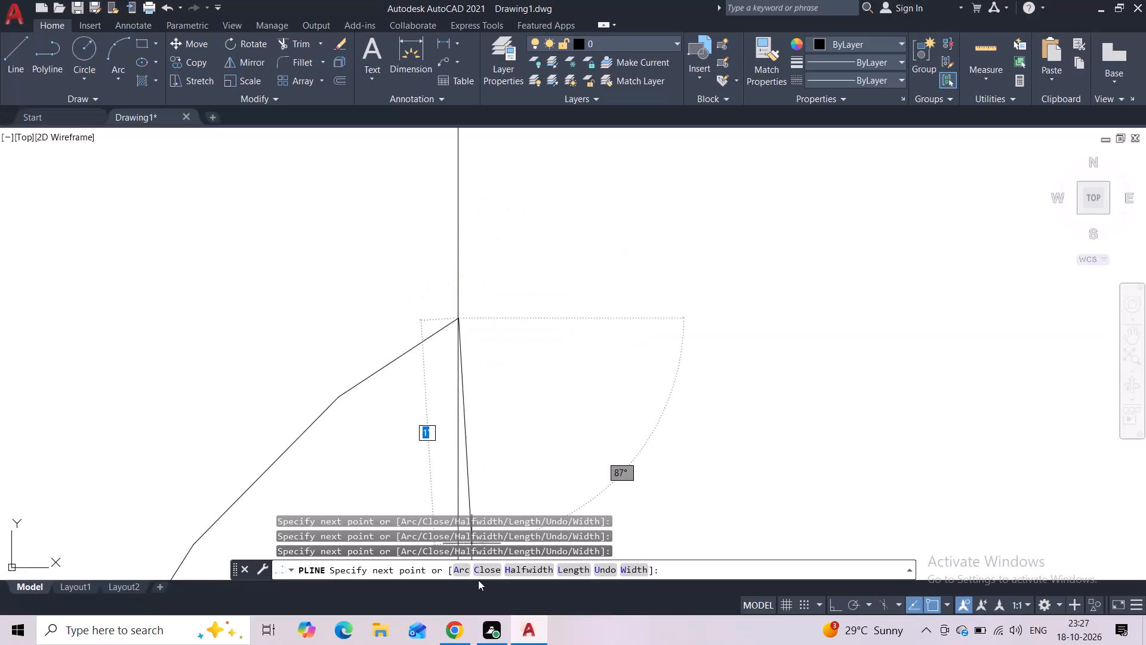
Mirror the dome's left-half polyline about the vertical centre line, keeping the original.
{"action": "key", "text": "Escape"}
{"action": "scroll", "coordinate": [384, 401], "scroll_direction": "down", "scroll_amount": 2}
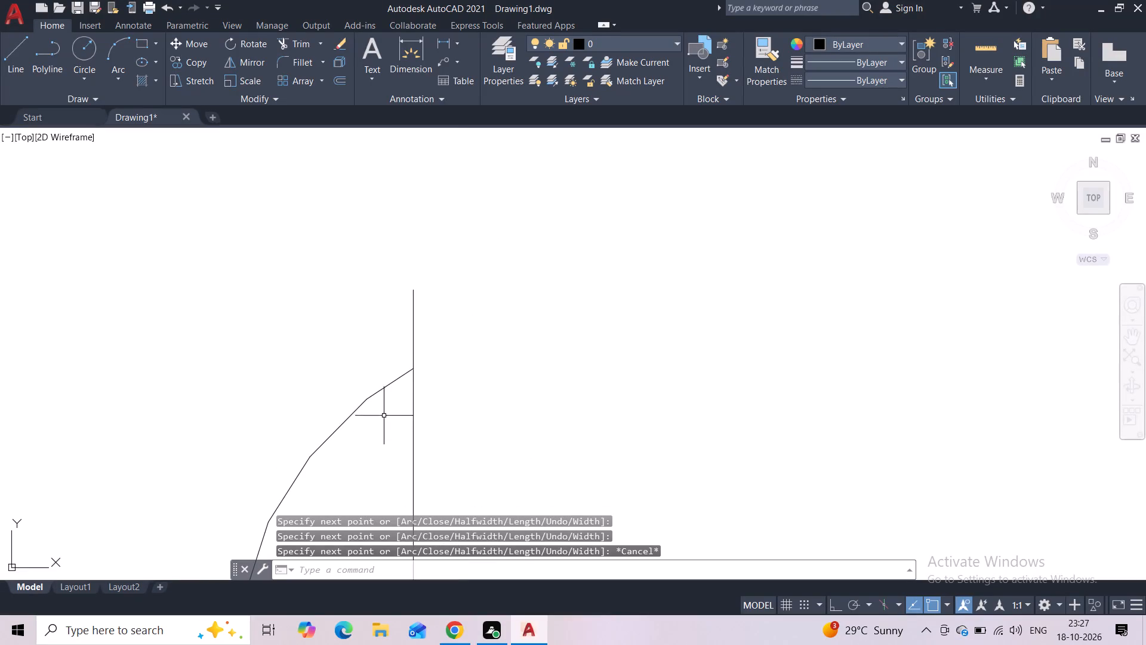
{"action": "middle_click_drag", "start_coordinate": [384, 432], "coordinate": [423, 296]}
{"action": "left_click", "coordinate": [425, 208]}
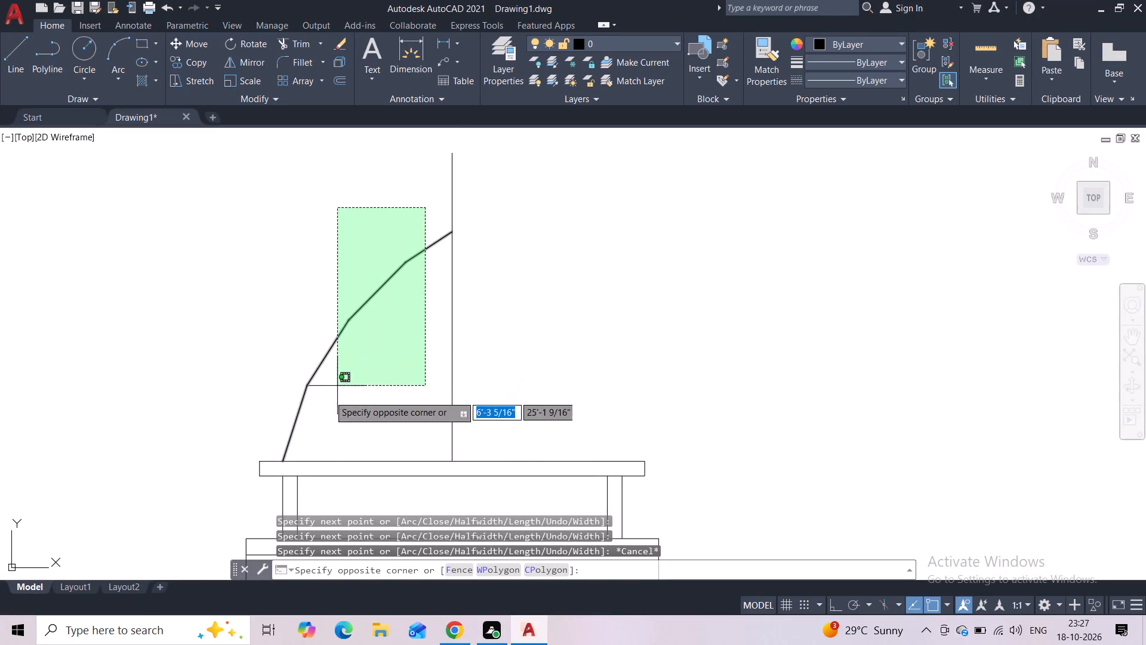
{"action": "left_click", "coordinate": [289, 432]}
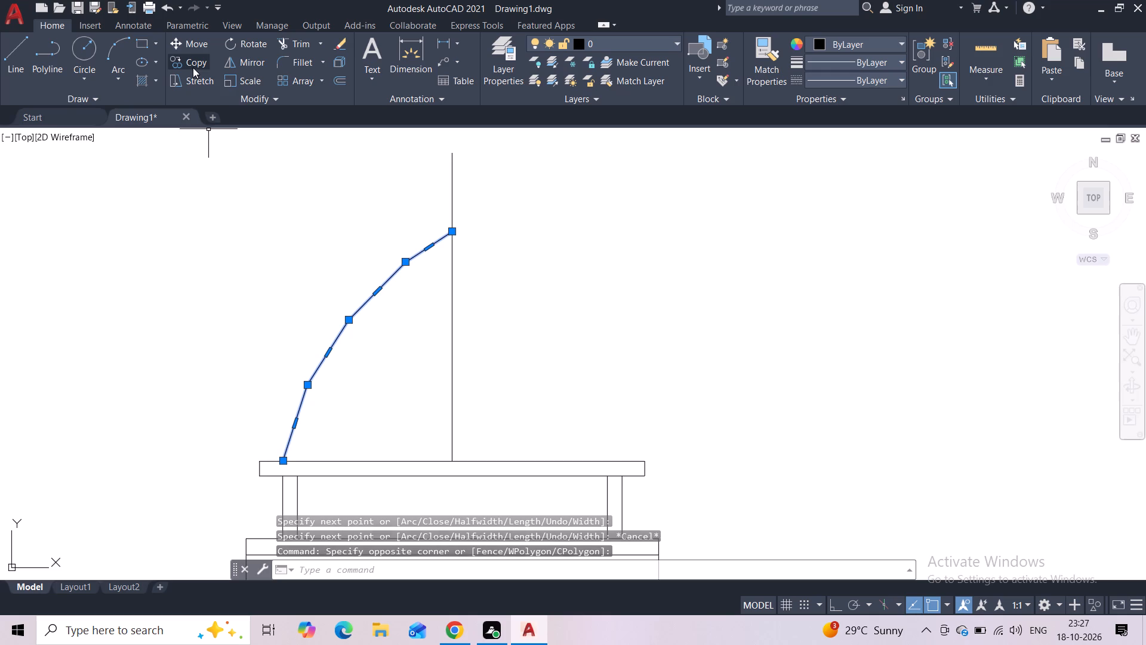
{"action": "left_click", "coordinate": [230, 65]}
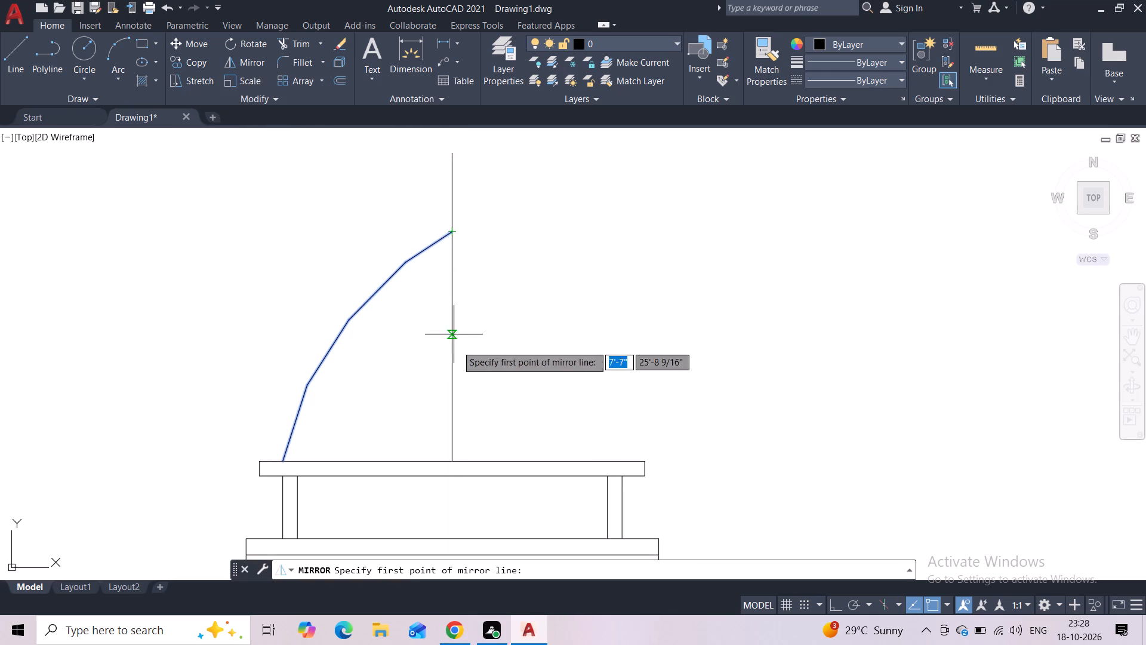
{"action": "left_click", "coordinate": [454, 465]}
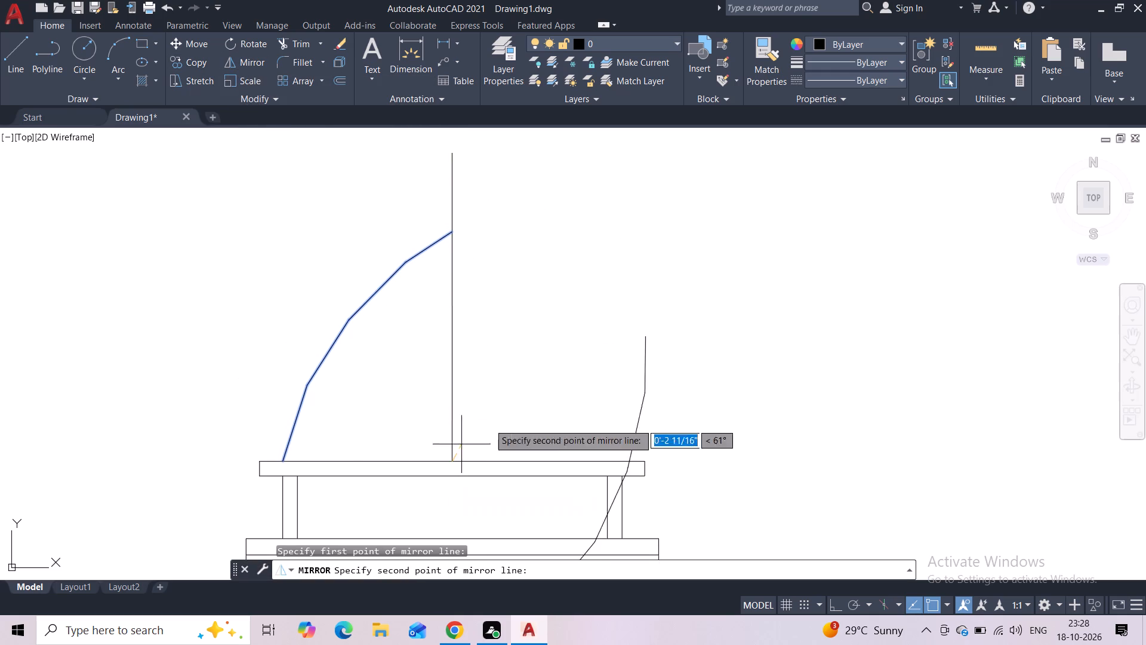
{"action": "left_click", "coordinate": [454, 231]}
{"action": "left_click_drag", "start_coordinate": [498, 281], "coordinate": [454, 231]}
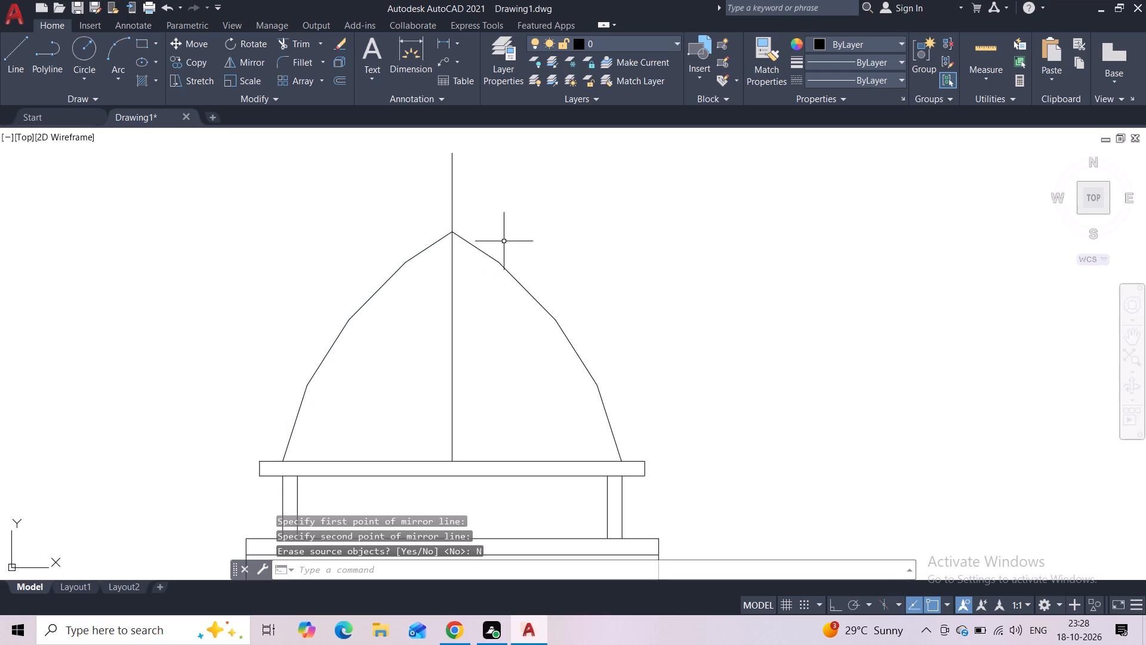
Examine the dome's shape and proportions against the top tier and the whole elevation.
{"action": "scroll", "coordinate": [527, 274], "scroll_direction": "down", "scroll_amount": 2}
{"action": "middle_click_drag", "start_coordinate": [583, 312], "coordinate": [532, 254]}
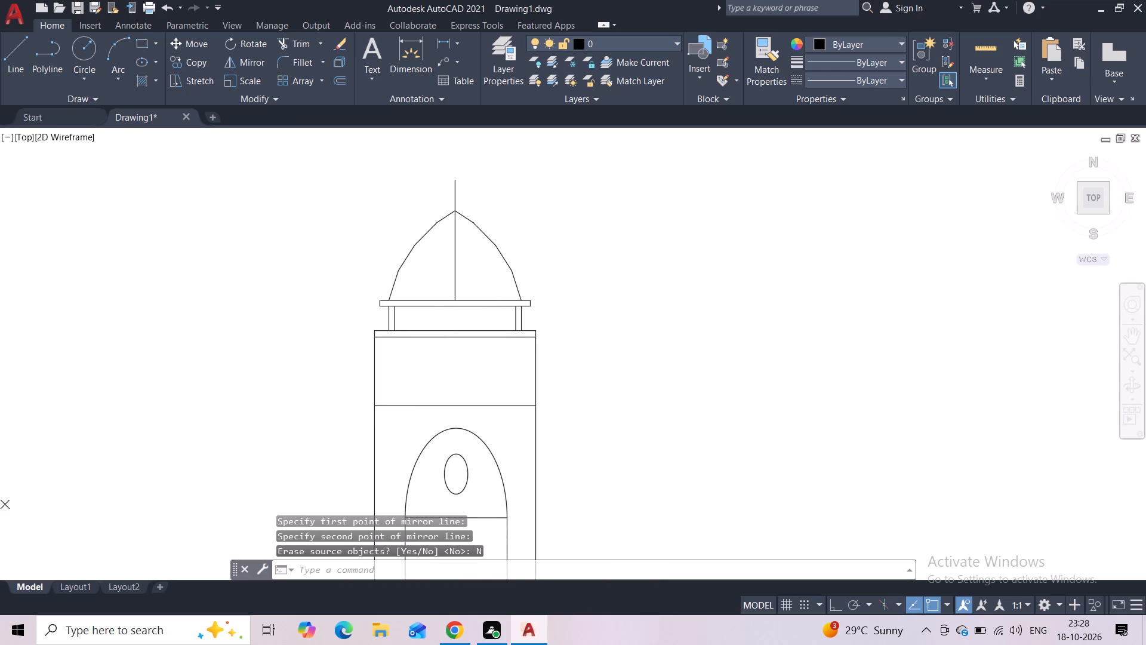
{"action": "scroll", "coordinate": [534, 254], "scroll_direction": "down", "scroll_amount": 3}
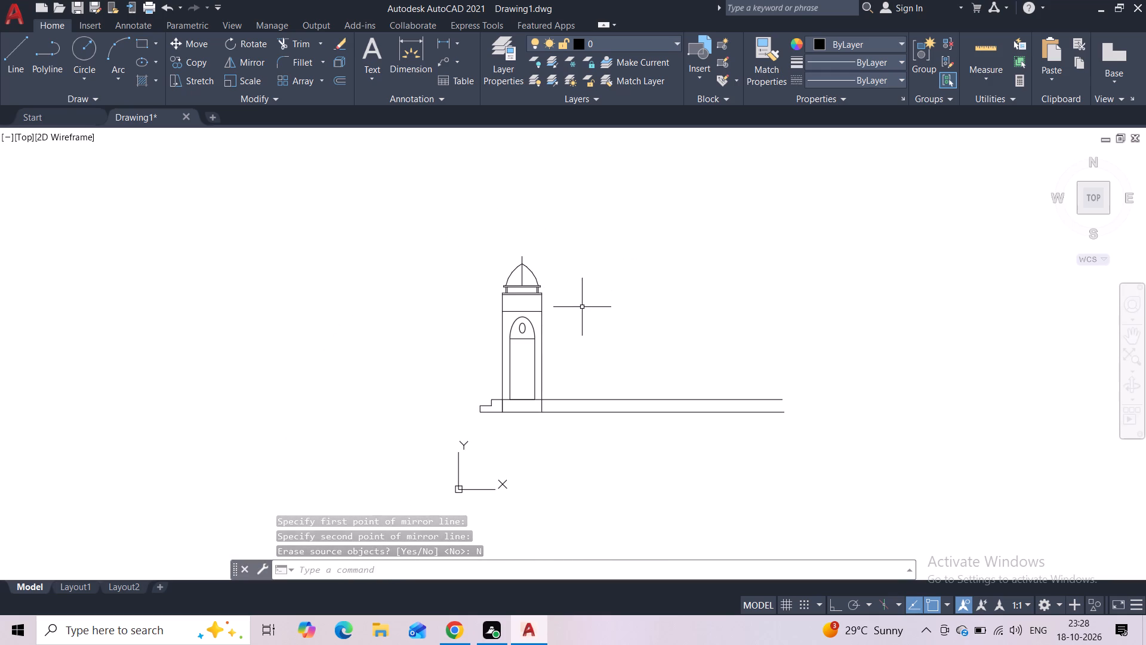
{"action": "scroll", "coordinate": [519, 278], "scroll_direction": "up", "scroll_amount": 4}
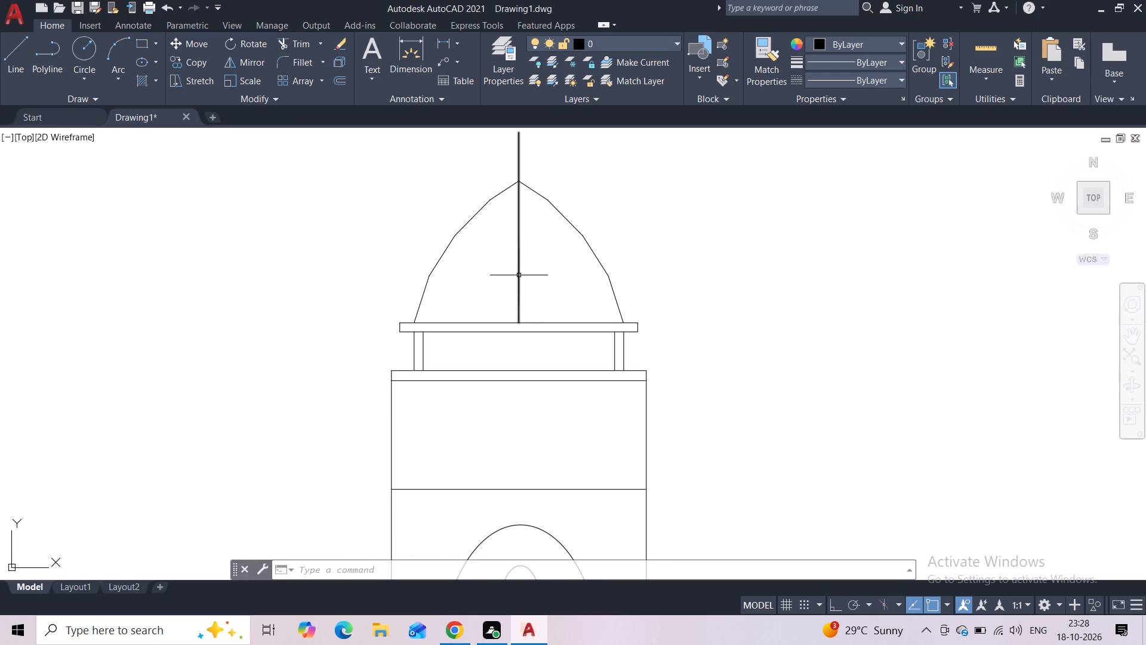
{"action": "scroll", "coordinate": [523, 248], "scroll_direction": "up", "scroll_amount": 1}
{"action": "scroll", "coordinate": [549, 226], "scroll_direction": "down", "scroll_amount": 3}
{"action": "scroll", "coordinate": [604, 258], "scroll_direction": "down", "scroll_amount": 2}
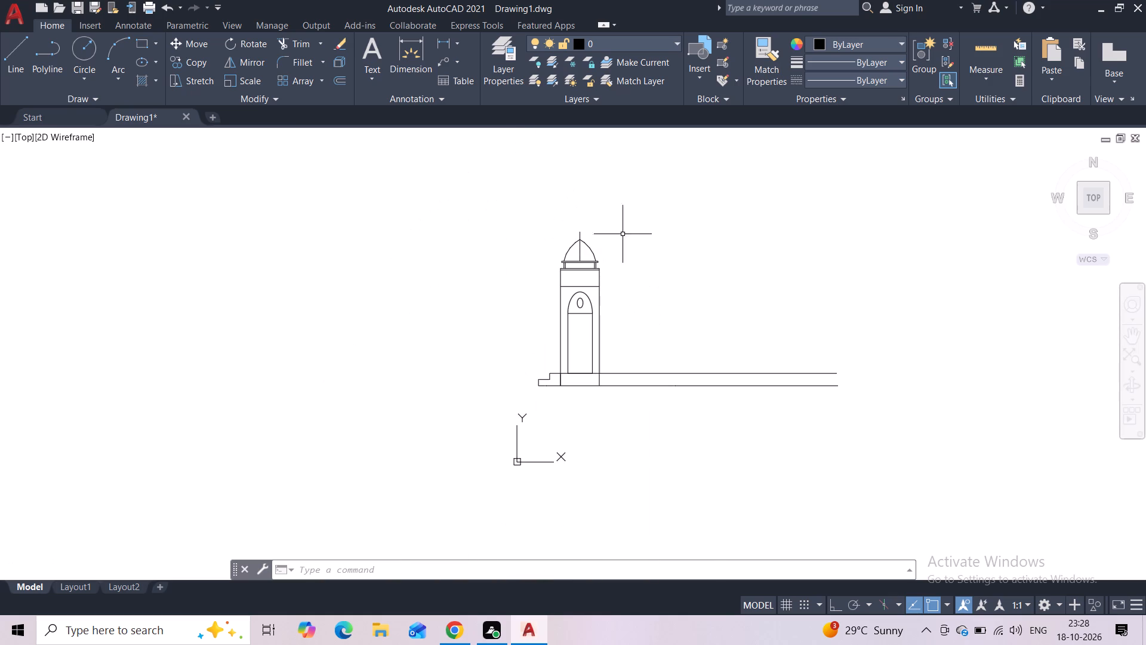
{"action": "scroll", "coordinate": [570, 251], "scroll_direction": "up", "scroll_amount": 6}
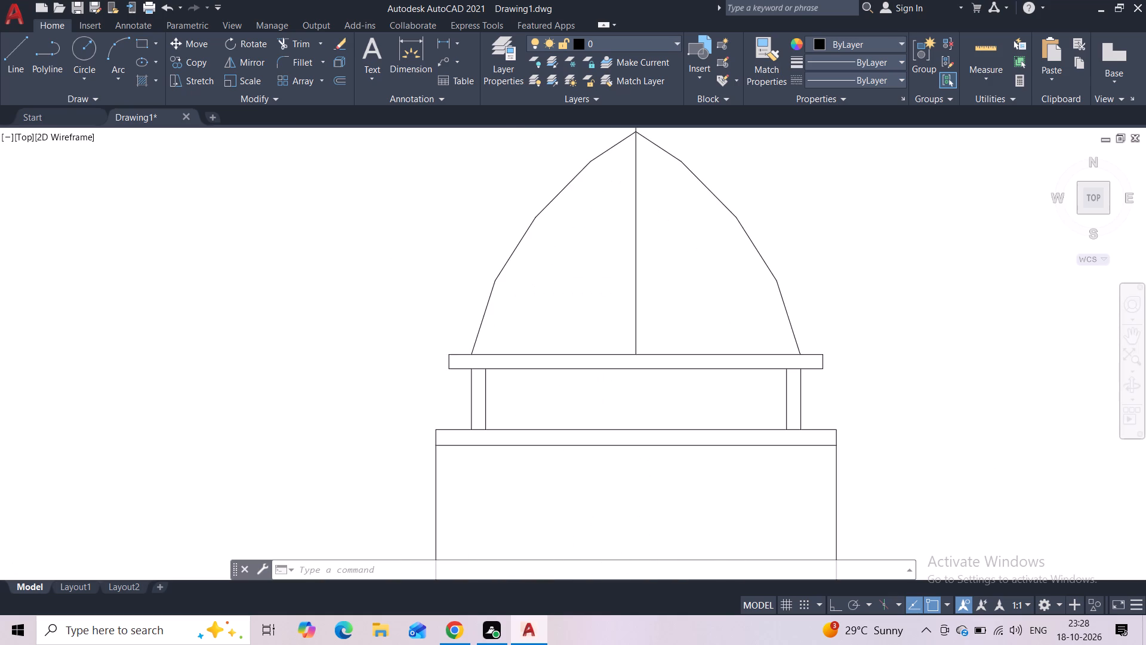
{"action": "middle_click_drag", "start_coordinate": [573, 229], "coordinate": [451, 364]}
{"action": "scroll", "coordinate": [451, 364], "scroll_direction": "up", "scroll_amount": 1}
{"action": "scroll", "coordinate": [451, 365], "scroll_direction": "down", "scroll_amount": 7}
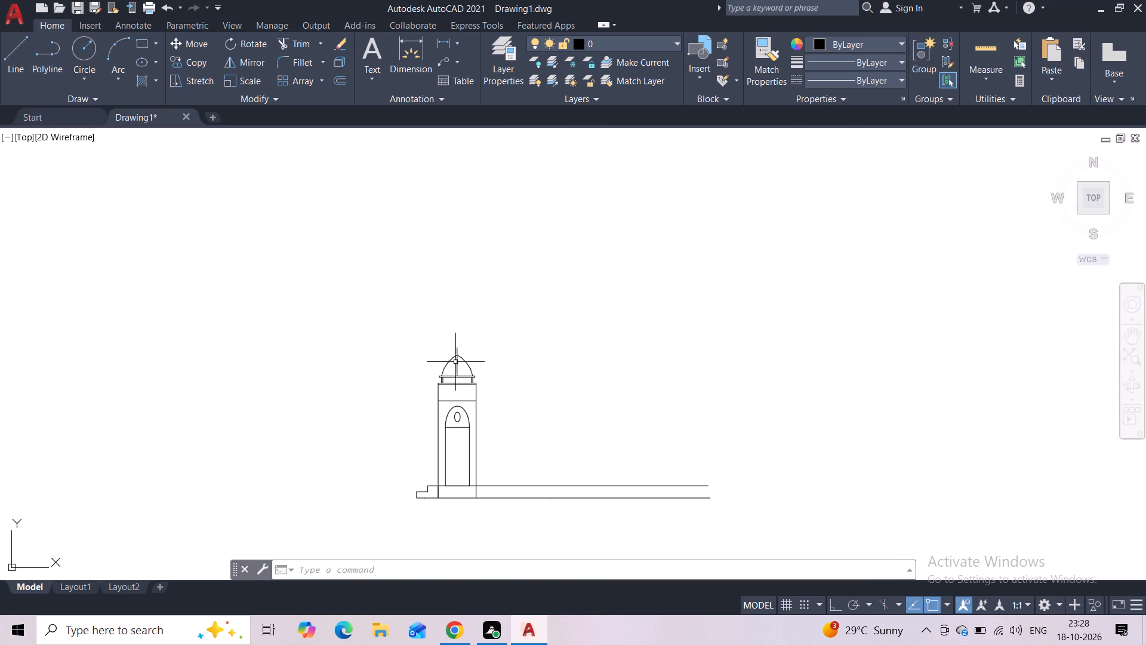
{"action": "scroll", "coordinate": [465, 371], "scroll_direction": "up", "scroll_amount": 3}
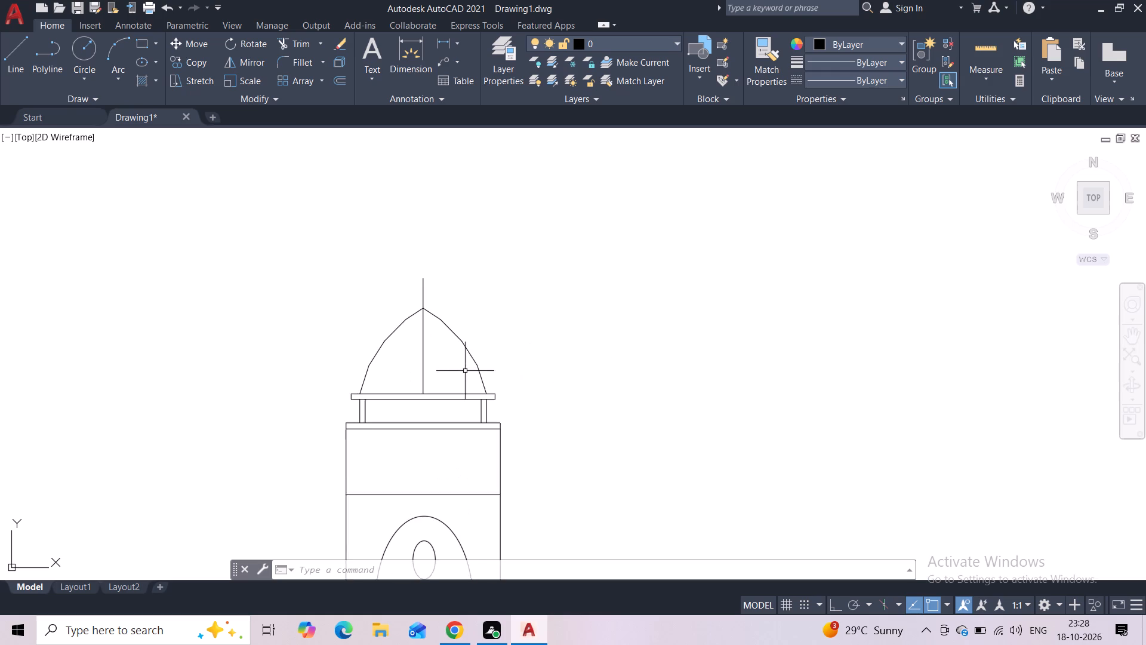
{"action": "scroll", "coordinate": [464, 371], "scroll_direction": "up", "scroll_amount": 3}
{"action": "scroll", "coordinate": [310, 348], "scroll_direction": "down", "scroll_amount": 1}
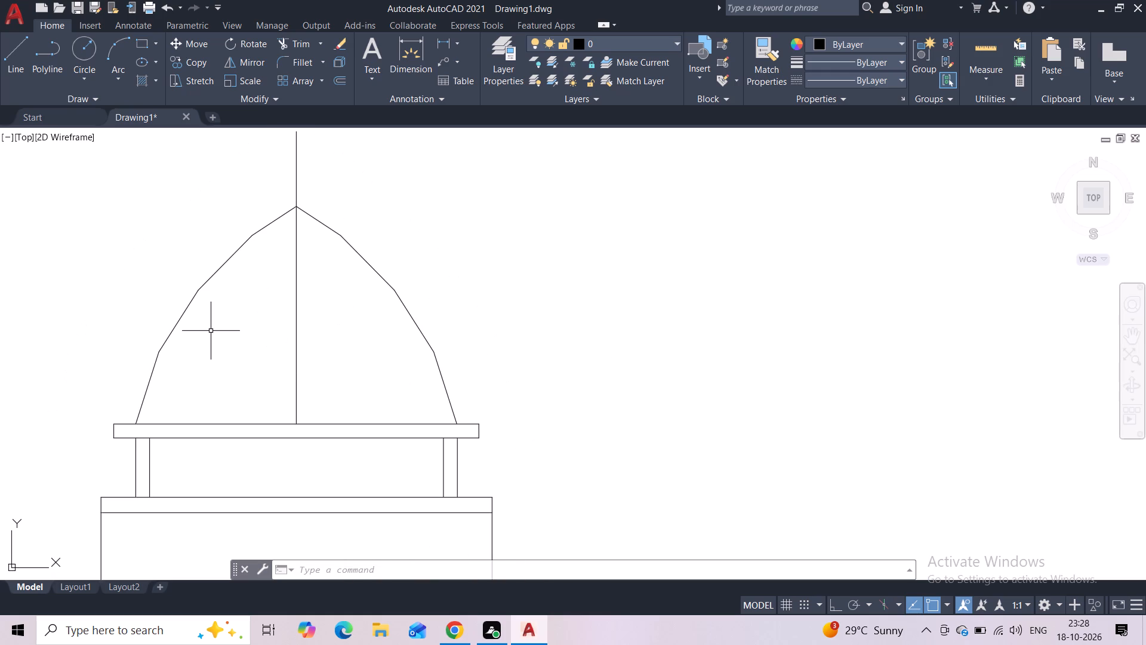
{"action": "middle_click_drag", "start_coordinate": [230, 339], "coordinate": [254, 352]}
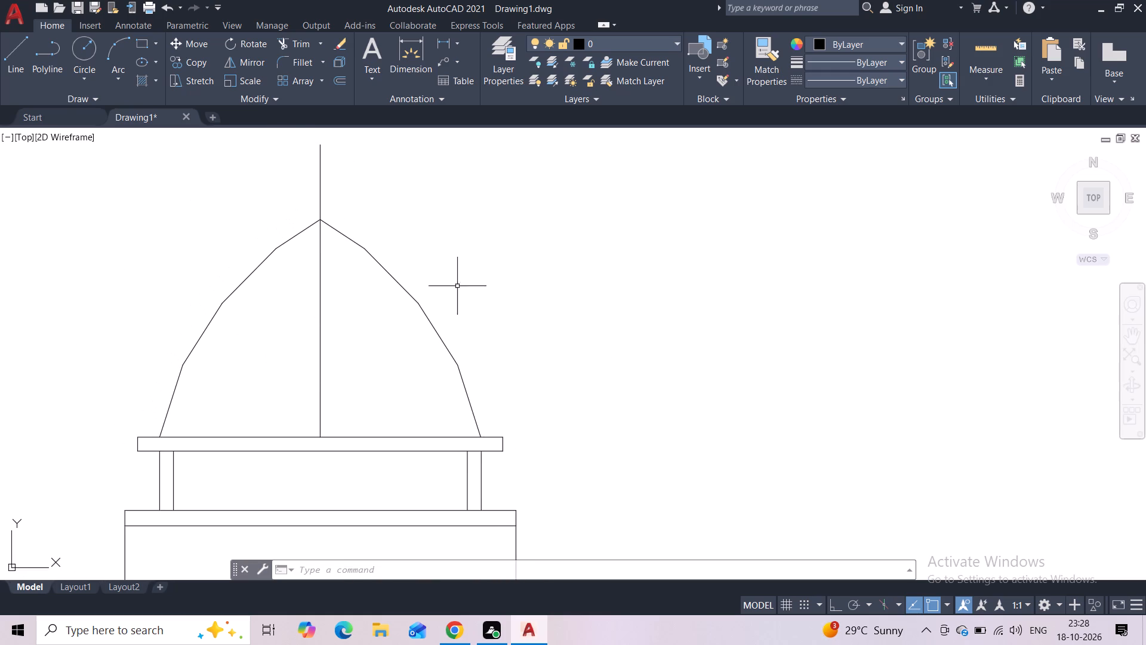
Copy both dome halves and the centre line, based at the line's foot, to the empty area right of the elevation.
{"action": "left_click", "coordinate": [464, 278]}
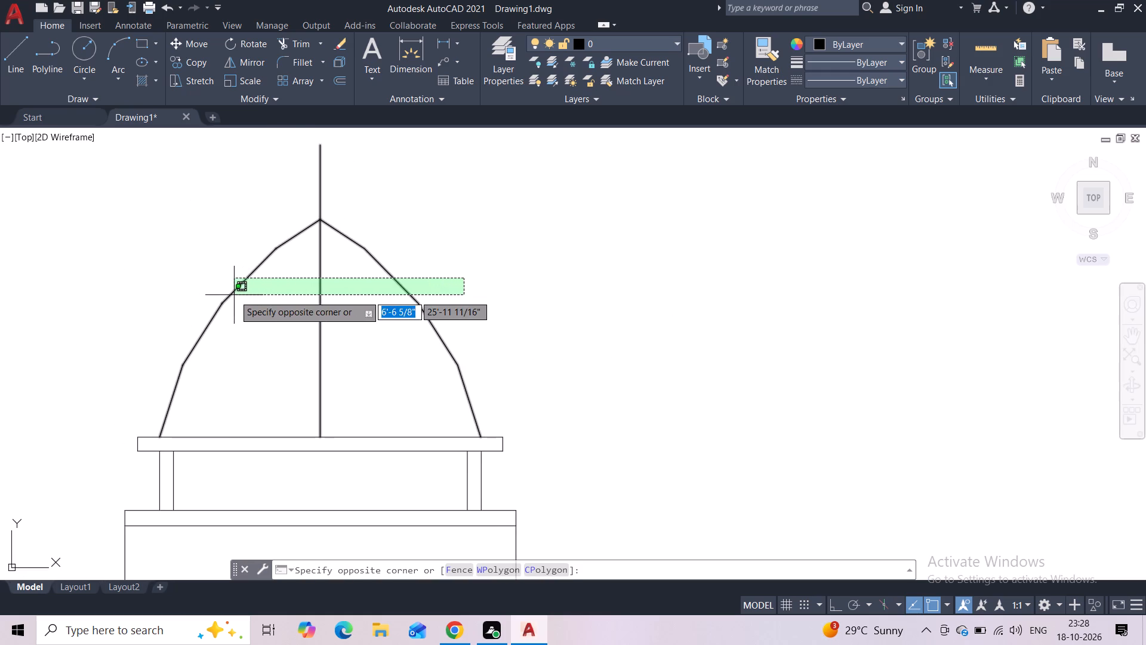
{"action": "left_click", "coordinate": [234, 295]}
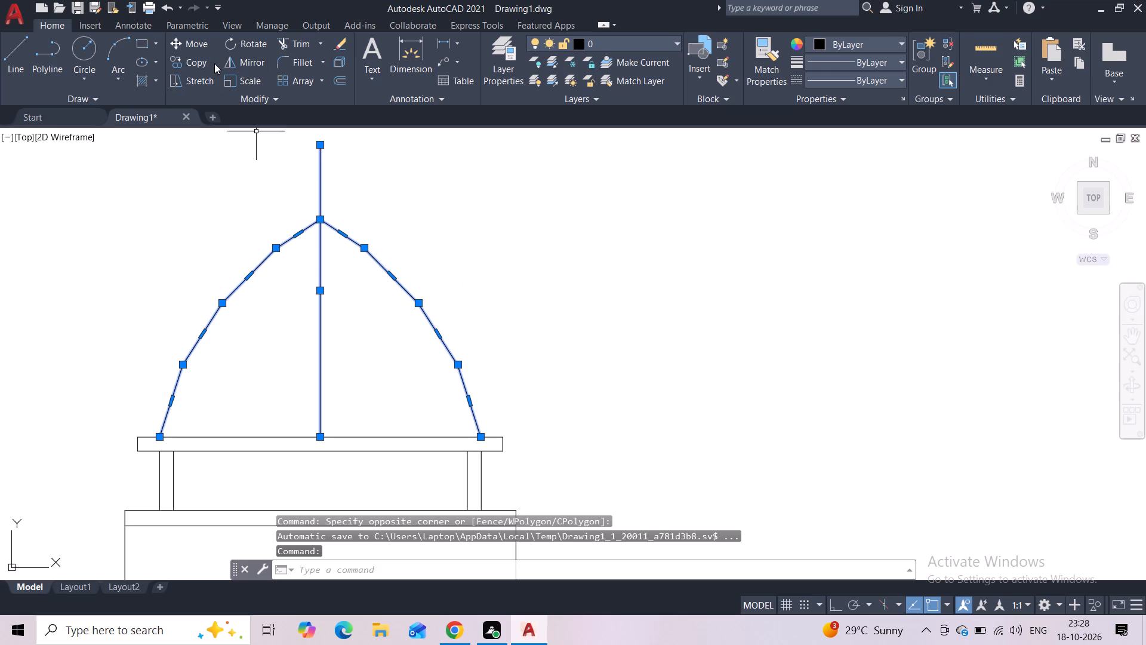
{"action": "left_click", "coordinate": [202, 64]}
{"action": "left_click", "coordinate": [321, 438]}
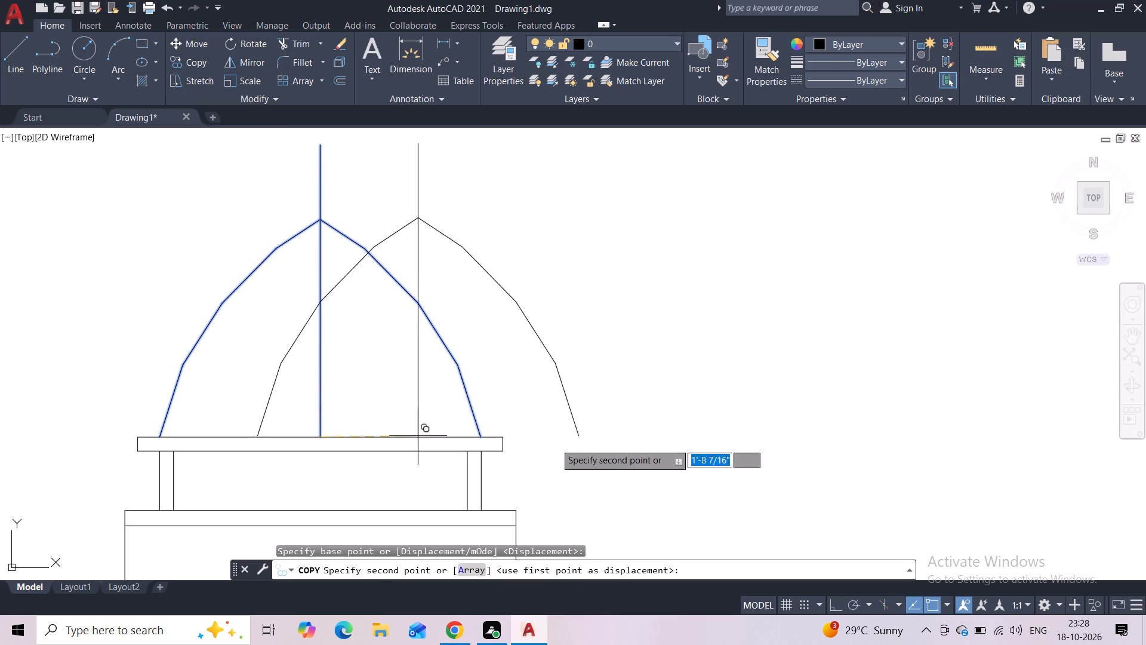
{"action": "left_click", "coordinate": [866, 429]}
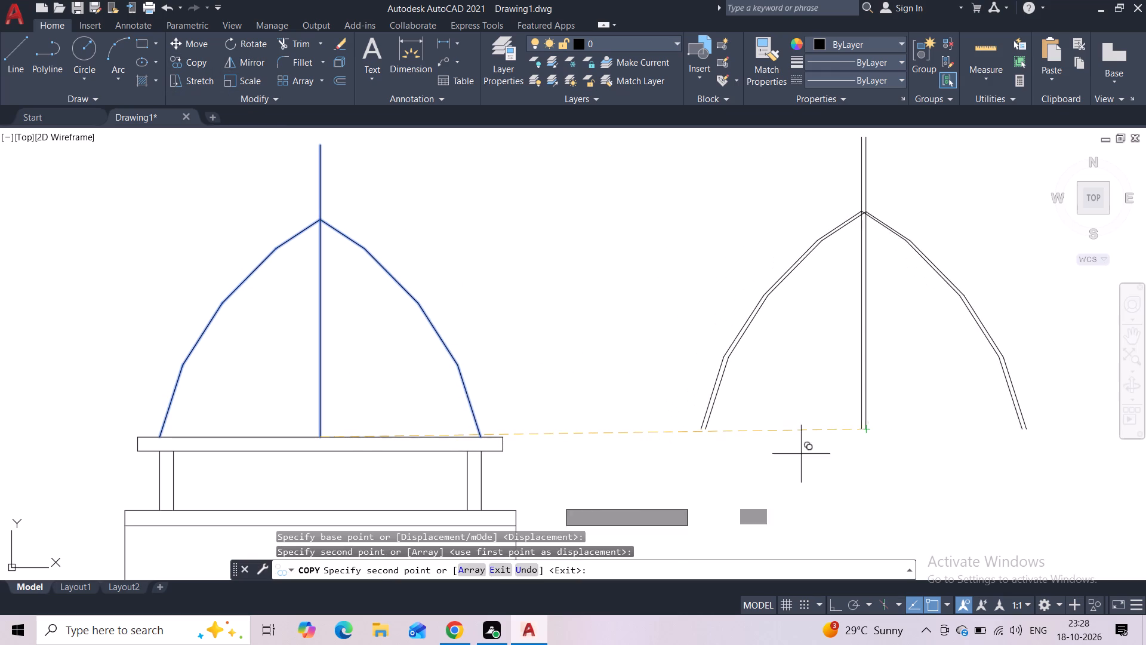
{"action": "key", "text": "Escape"}
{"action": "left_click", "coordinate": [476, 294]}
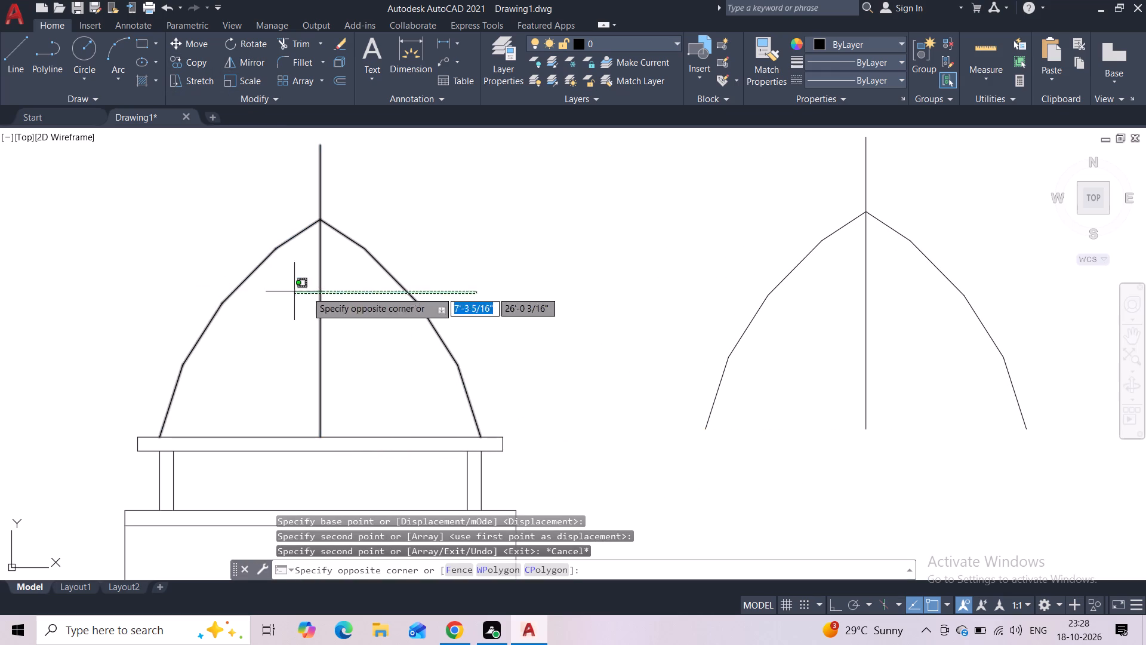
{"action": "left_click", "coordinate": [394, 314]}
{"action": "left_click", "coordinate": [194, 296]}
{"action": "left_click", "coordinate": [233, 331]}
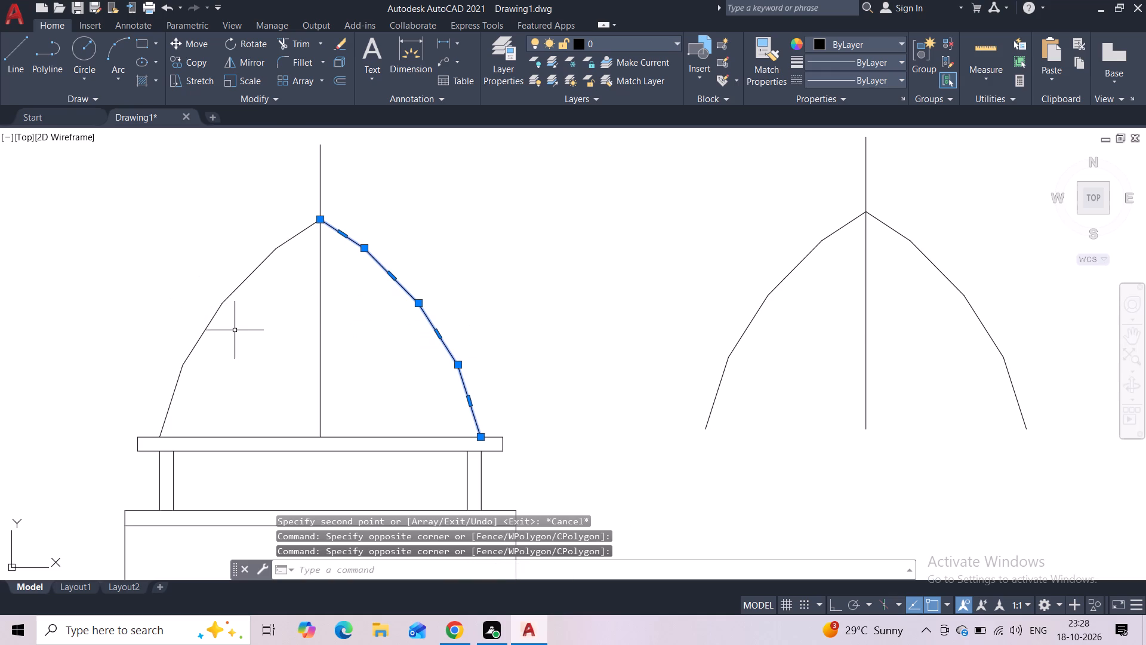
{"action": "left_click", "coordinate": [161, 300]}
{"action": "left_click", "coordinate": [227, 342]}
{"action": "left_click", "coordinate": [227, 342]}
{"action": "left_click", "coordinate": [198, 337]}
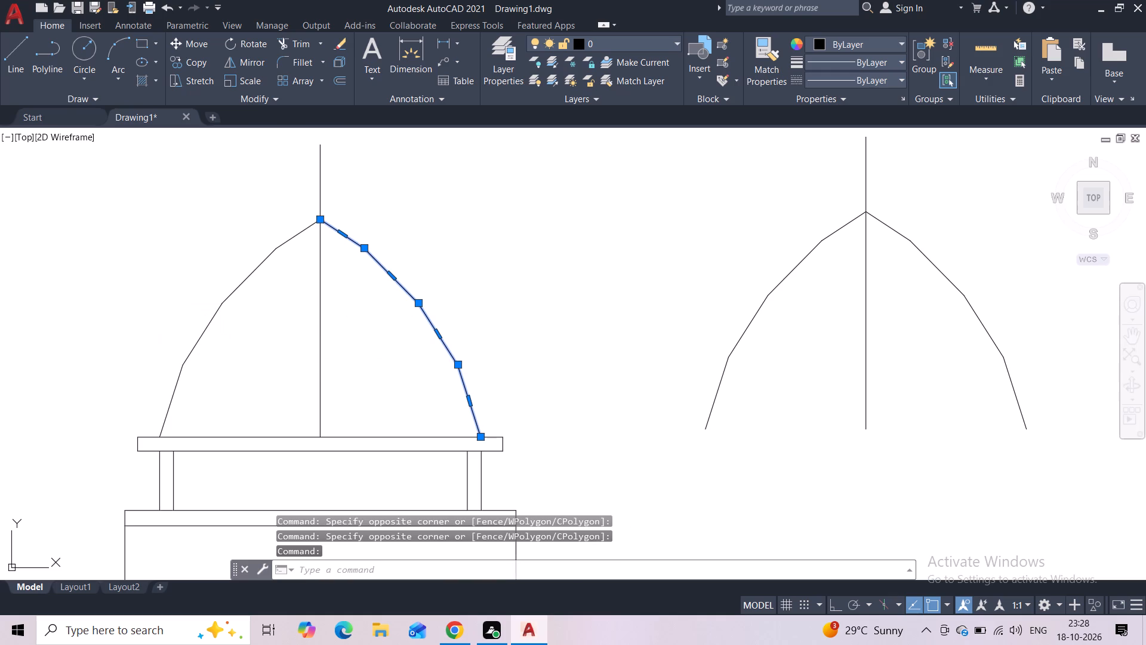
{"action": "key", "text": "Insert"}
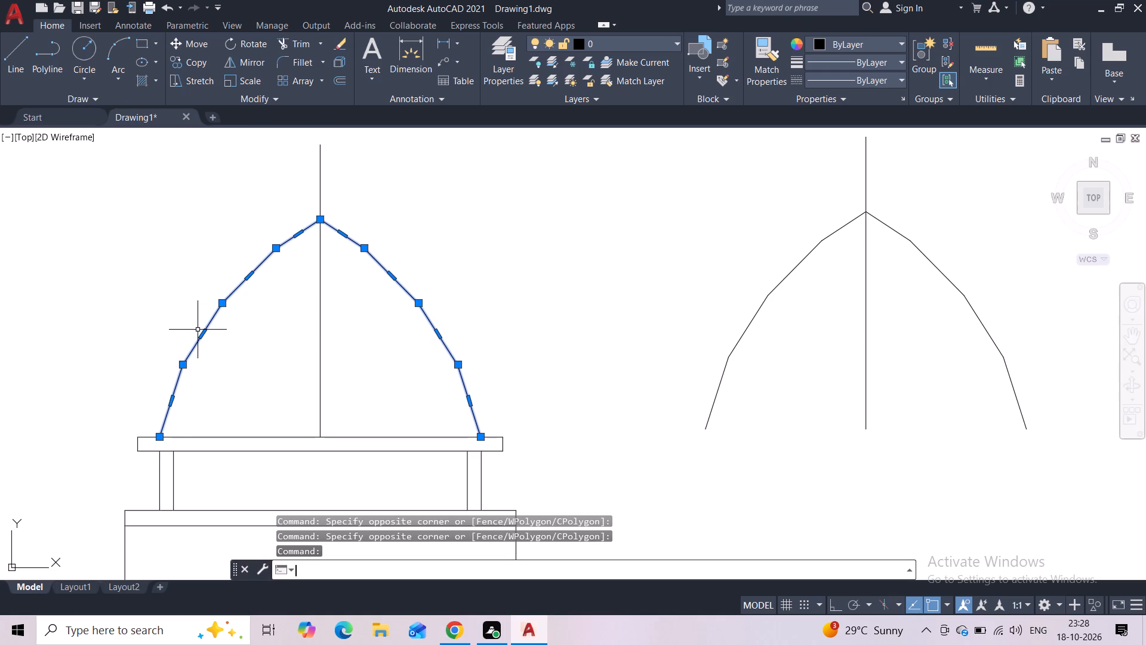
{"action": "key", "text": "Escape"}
Delete the two original dome halves above the slab, keeping the centre line.
{"action": "left_click", "coordinate": [282, 308]}
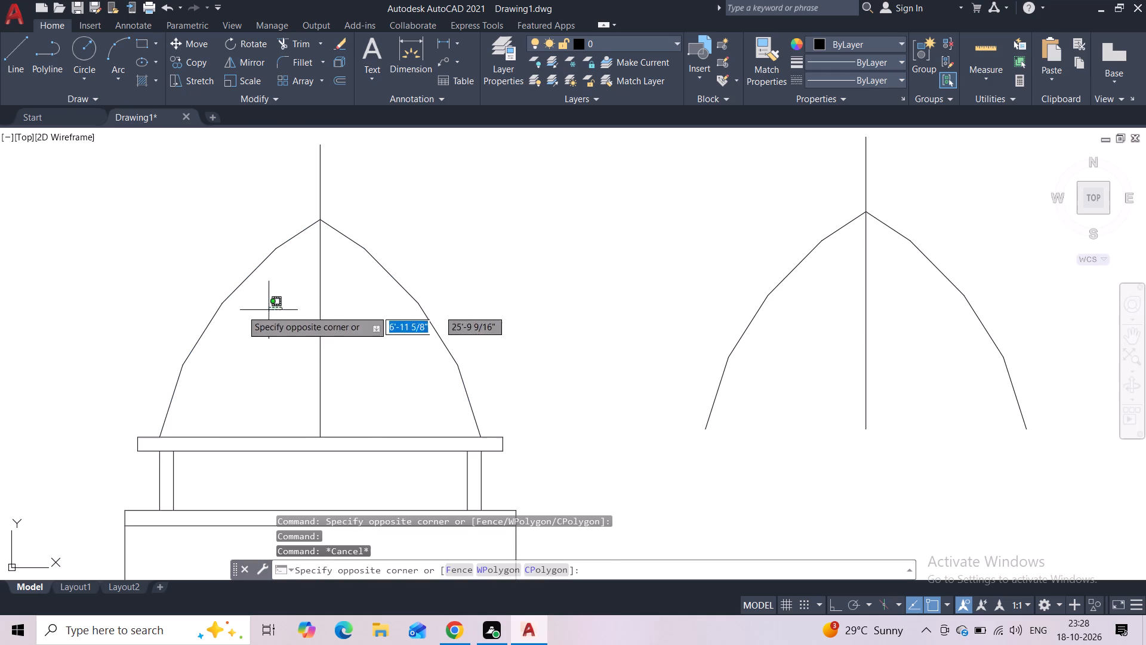
{"action": "left_click", "coordinate": [165, 322]}
{"action": "left_click", "coordinate": [401, 260]}
{"action": "left_click", "coordinate": [380, 289]}
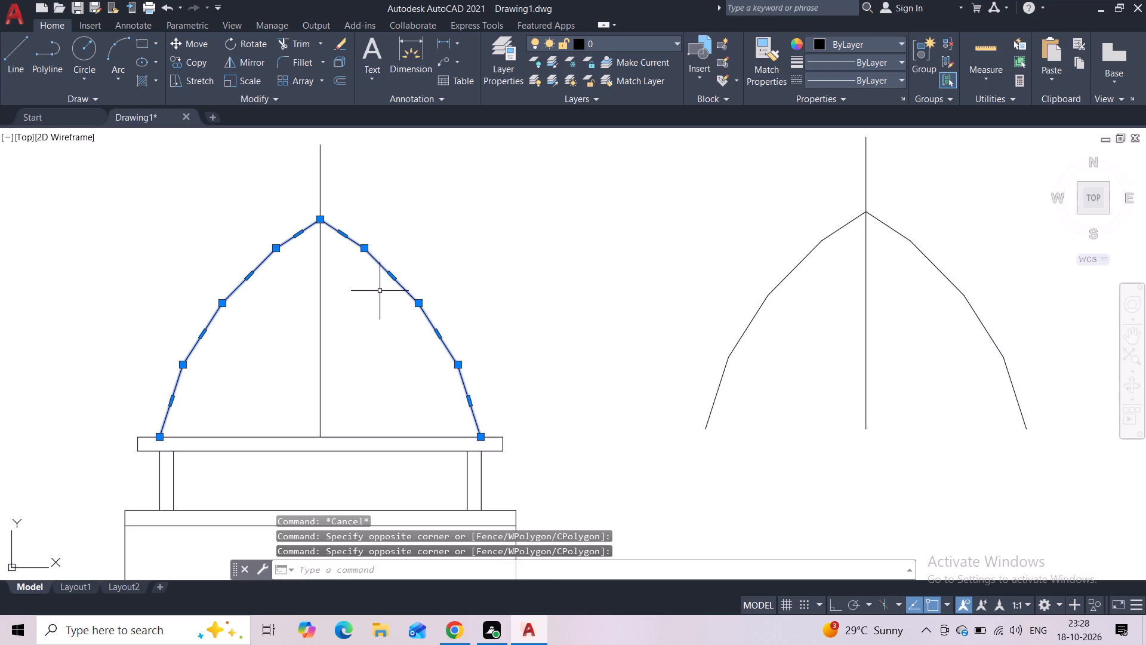
{"action": "key", "text": "Delete"}
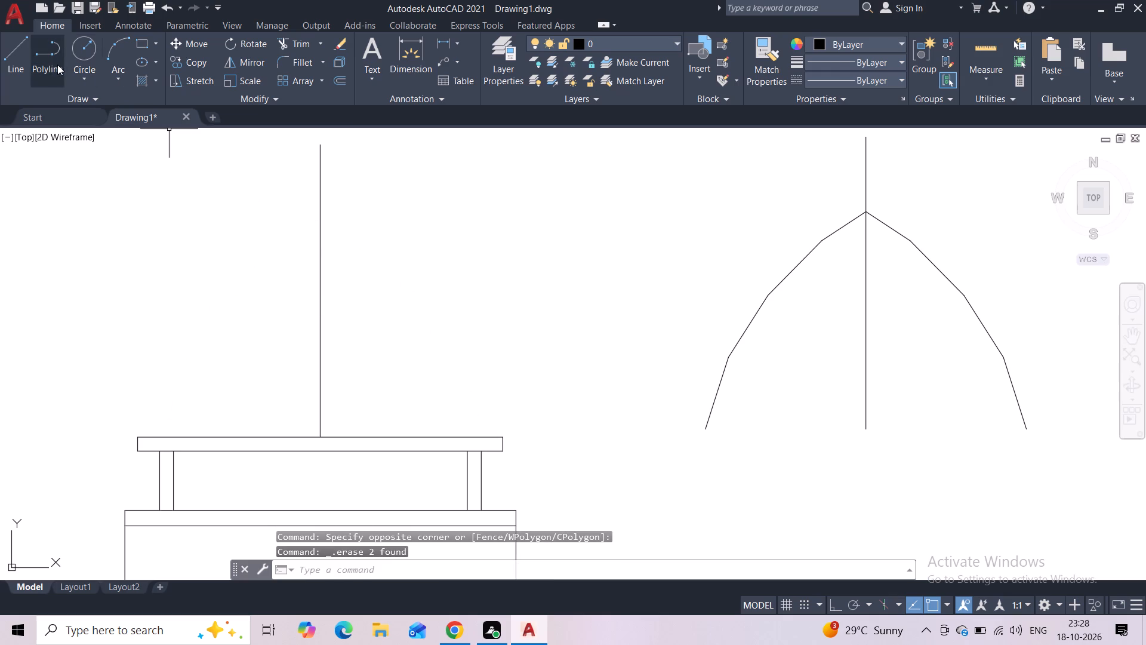
Draw a flatter five-segment polyline (last segments about 7", 5", 5") for the dome's left half, from slab top above the left outer vertical to the centre line.
{"action": "left_click", "coordinate": [50, 63]}
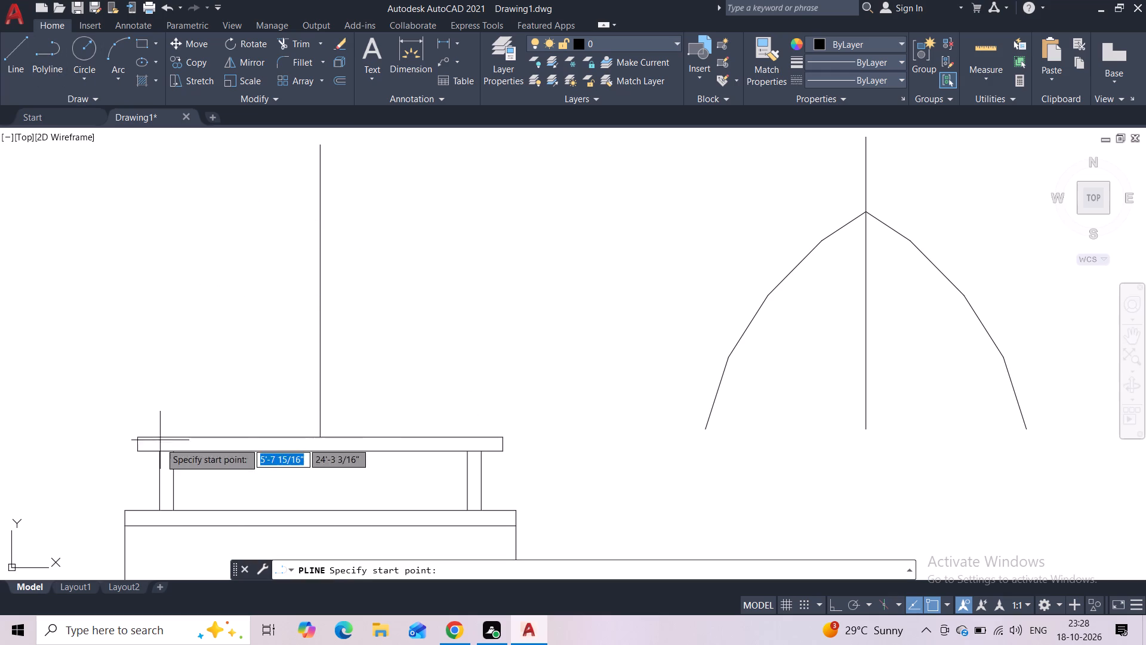
{"action": "left_click", "coordinate": [163, 440]}
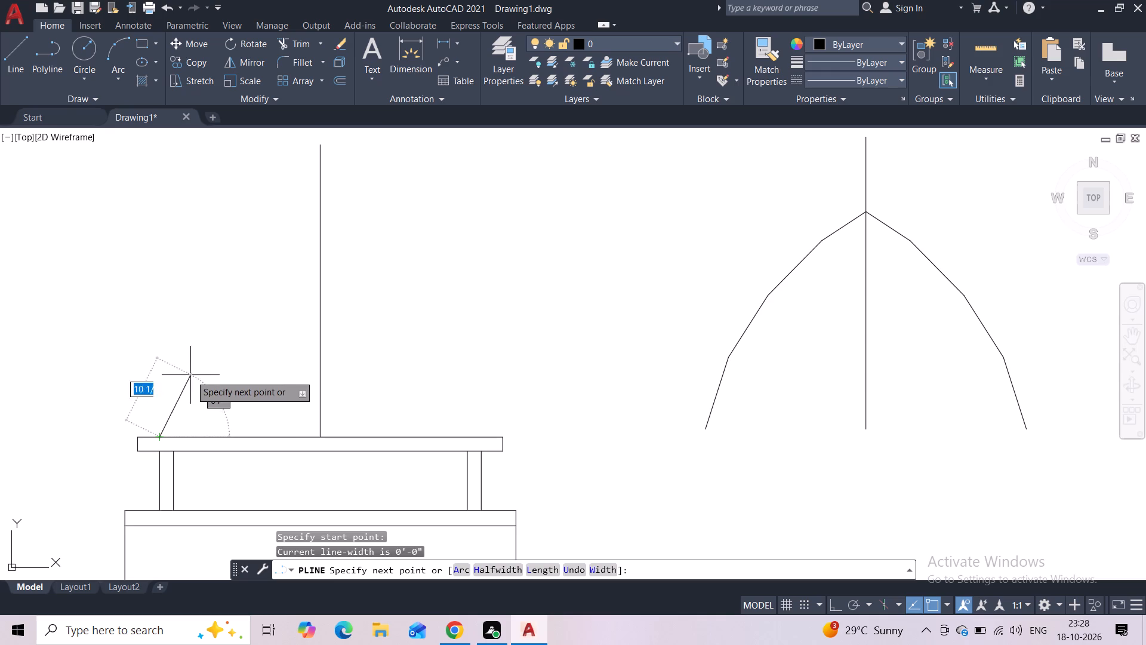
{"action": "left_click", "coordinate": [179, 400]}
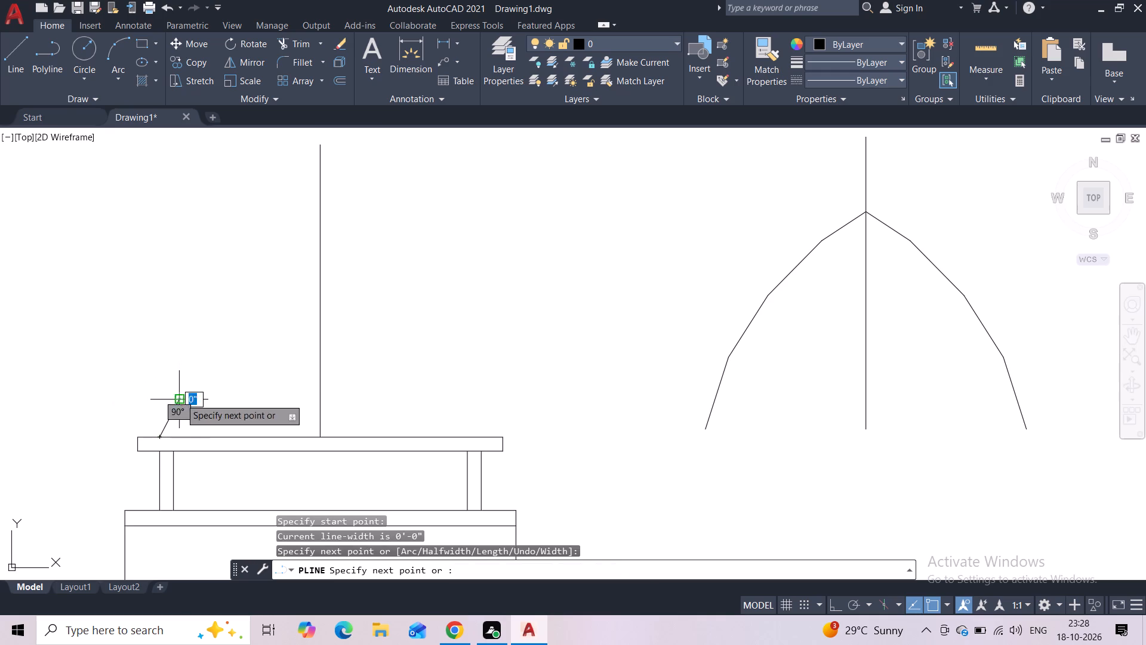
{"action": "left_click", "coordinate": [208, 368]}
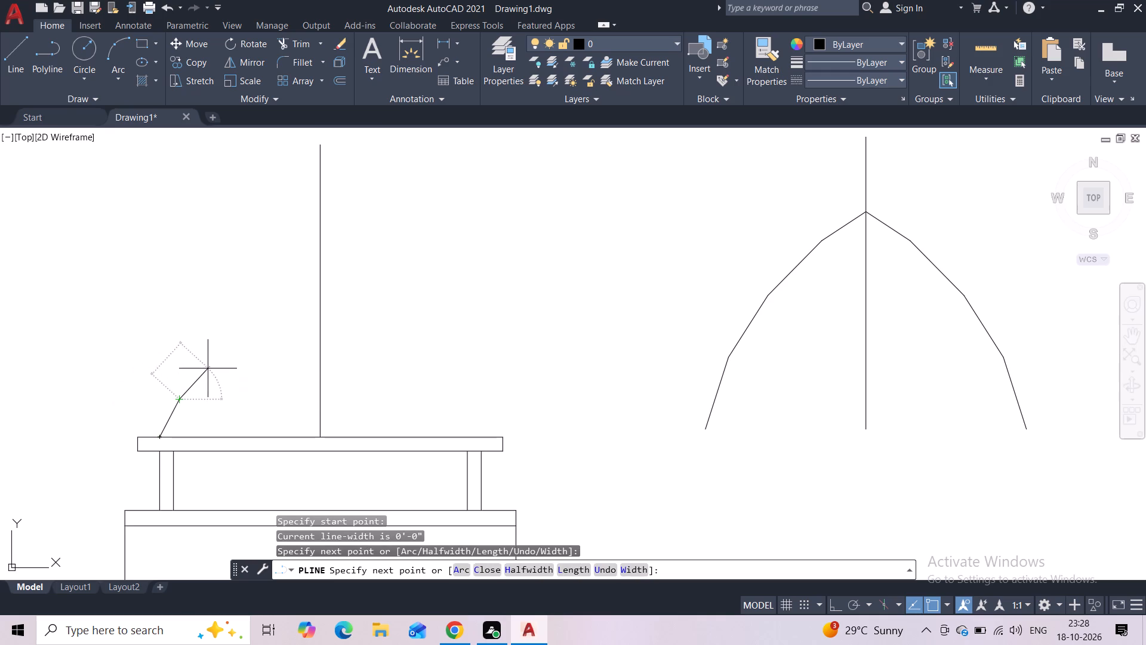
{"action": "left_click", "coordinate": [249, 339]}
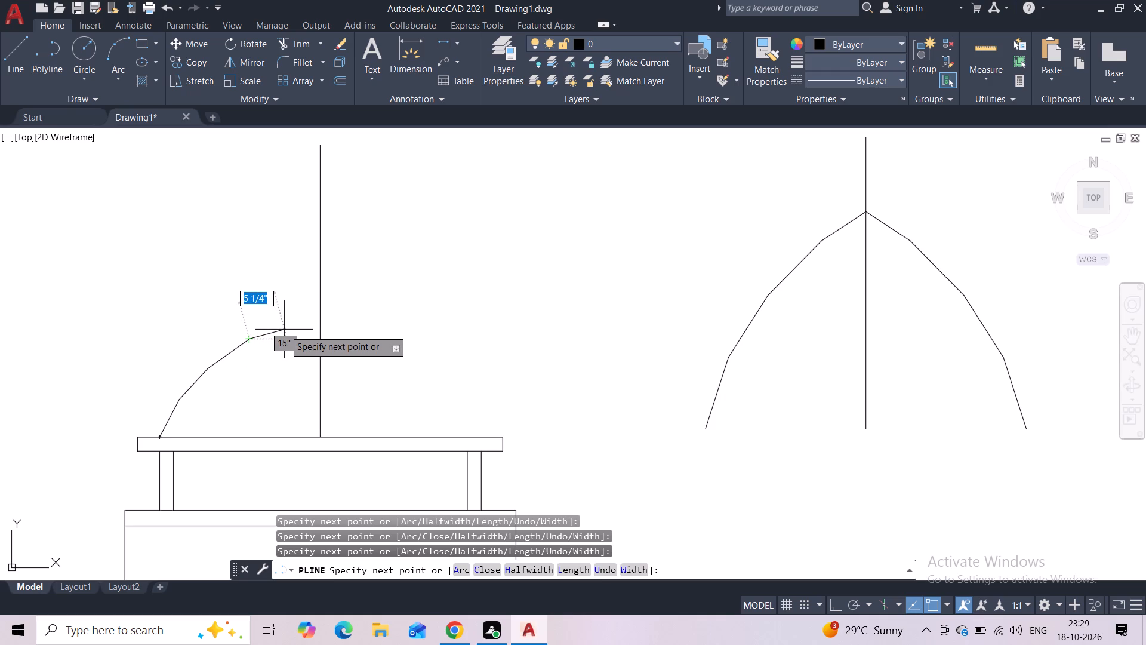
{"action": "left_click", "coordinate": [284, 330]}
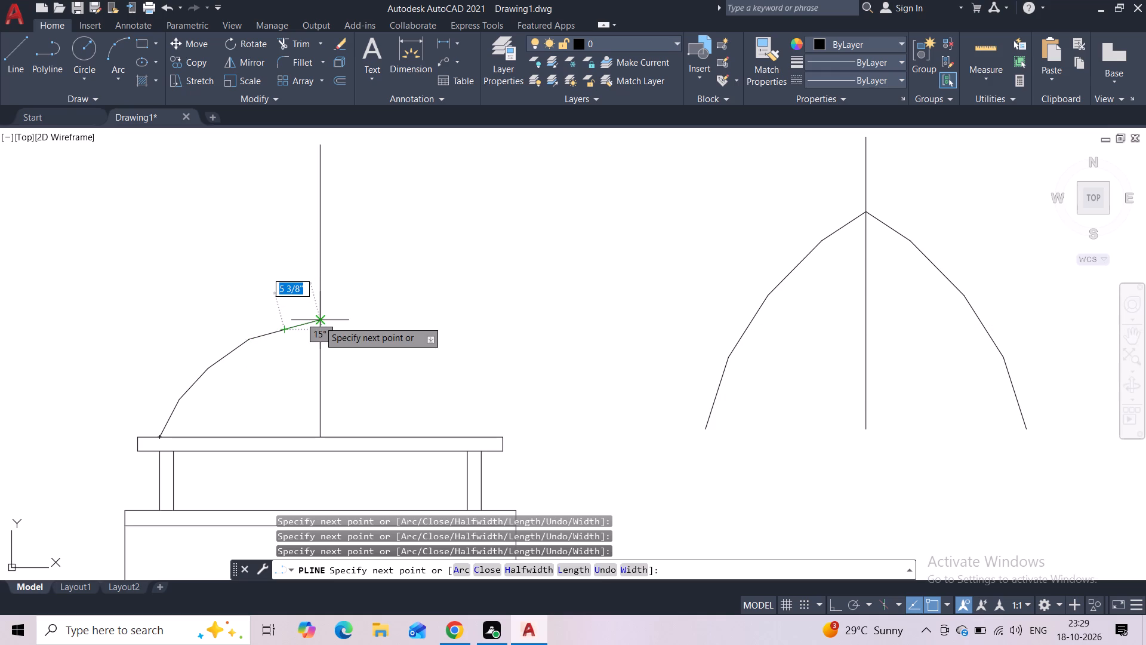
{"action": "left_click", "coordinate": [319, 322]}
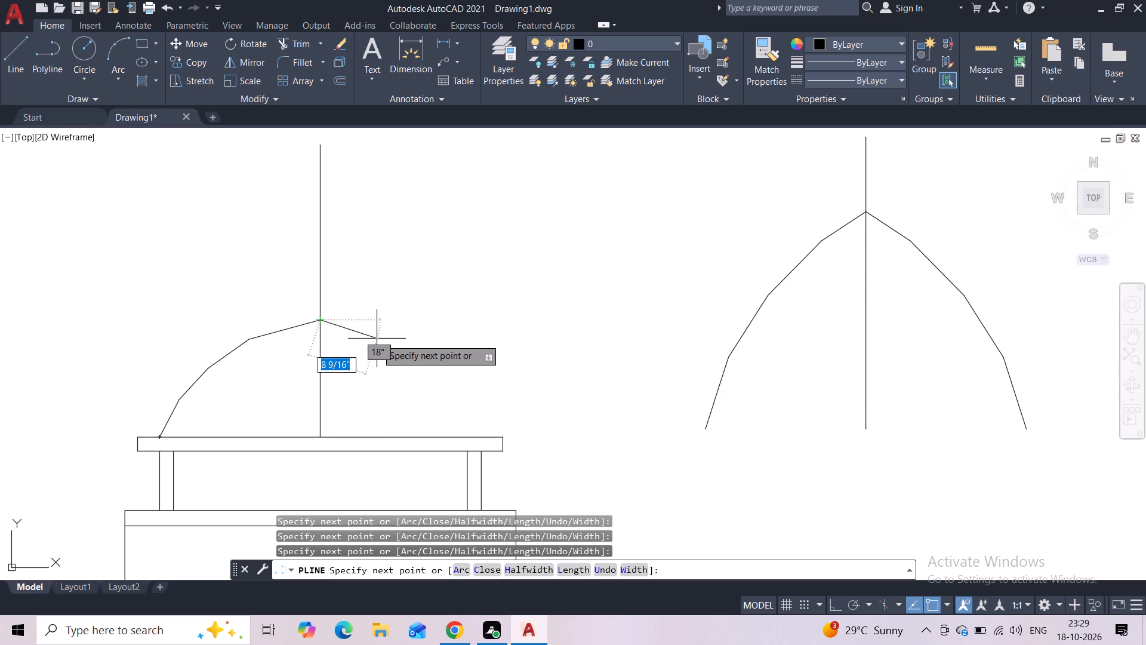
{"action": "key", "text": "Escape"}
{"action": "scroll", "coordinate": [371, 352], "scroll_direction": "up", "scroll_amount": 1}
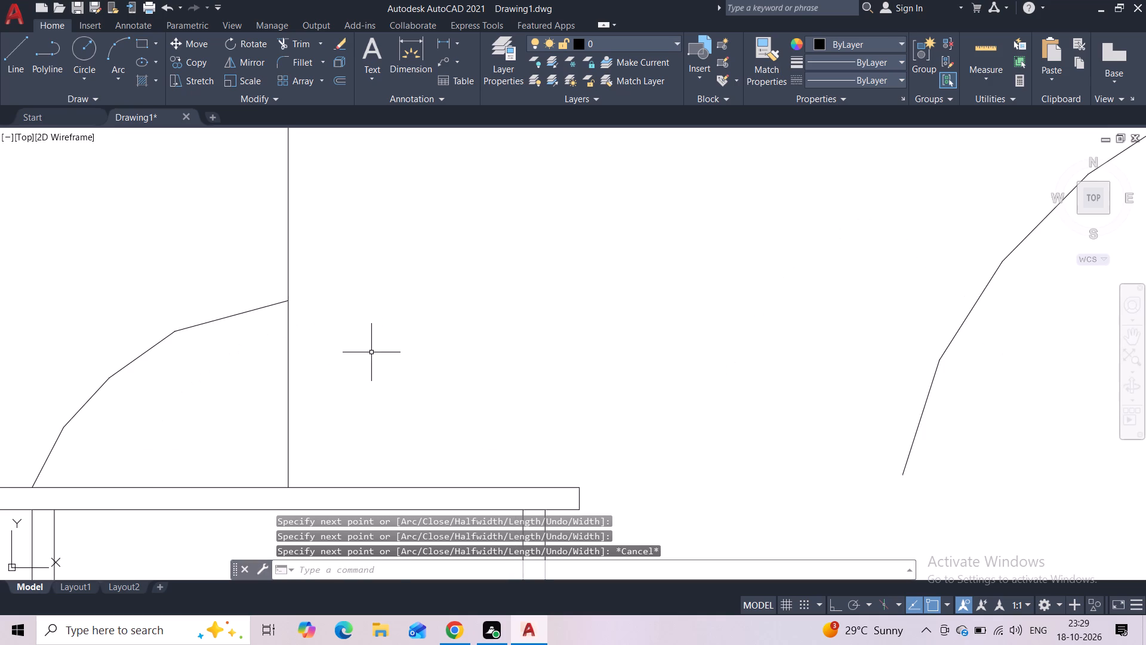
{"action": "scroll", "coordinate": [371, 352], "scroll_direction": "down", "scroll_amount": 4}
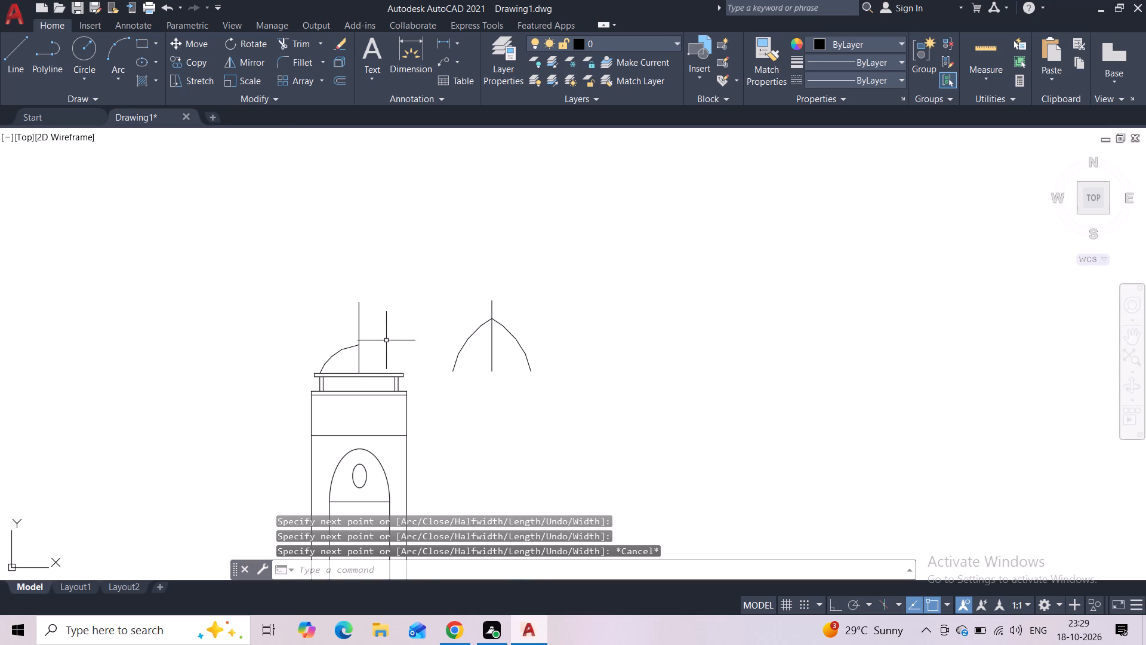
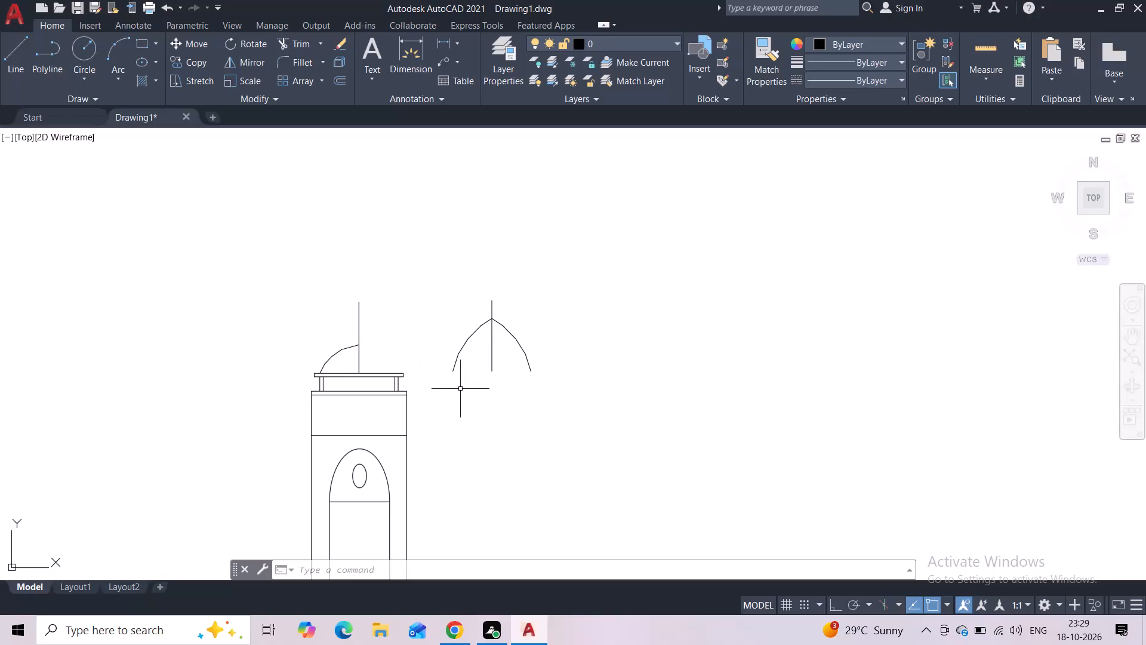
Mirror the dome's left-half polyline about the vertical centre line, keeping the original.
{"action": "scroll", "coordinate": [369, 357], "scroll_direction": "up", "scroll_amount": 3}
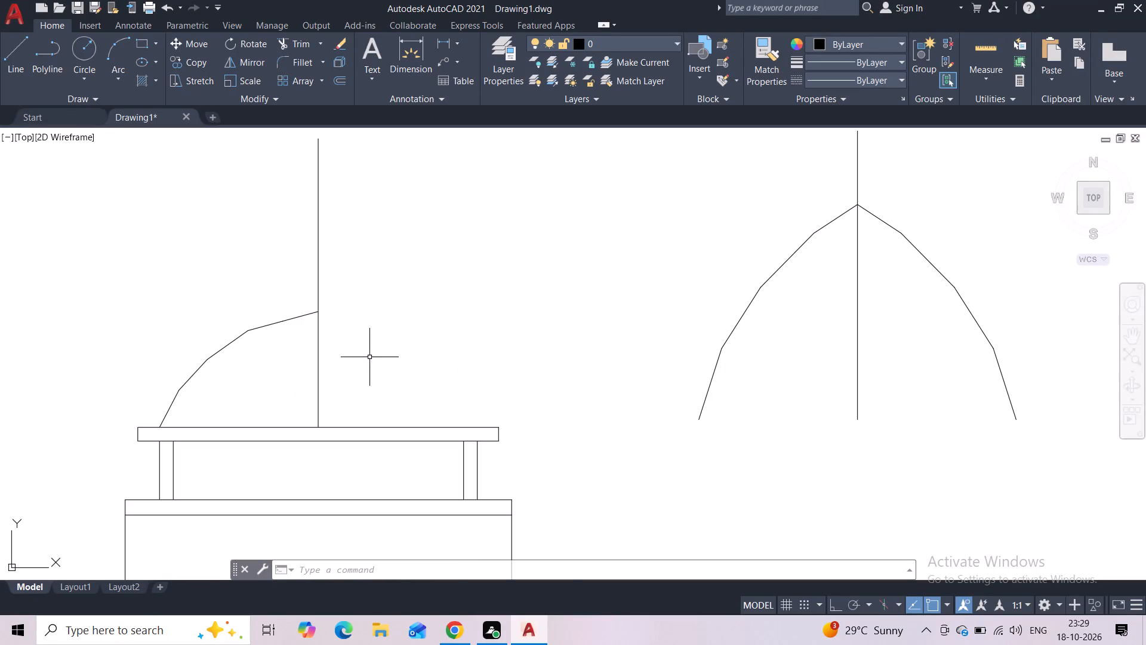
{"action": "left_click", "coordinate": [293, 306]}
{"action": "left_click", "coordinate": [155, 383]}
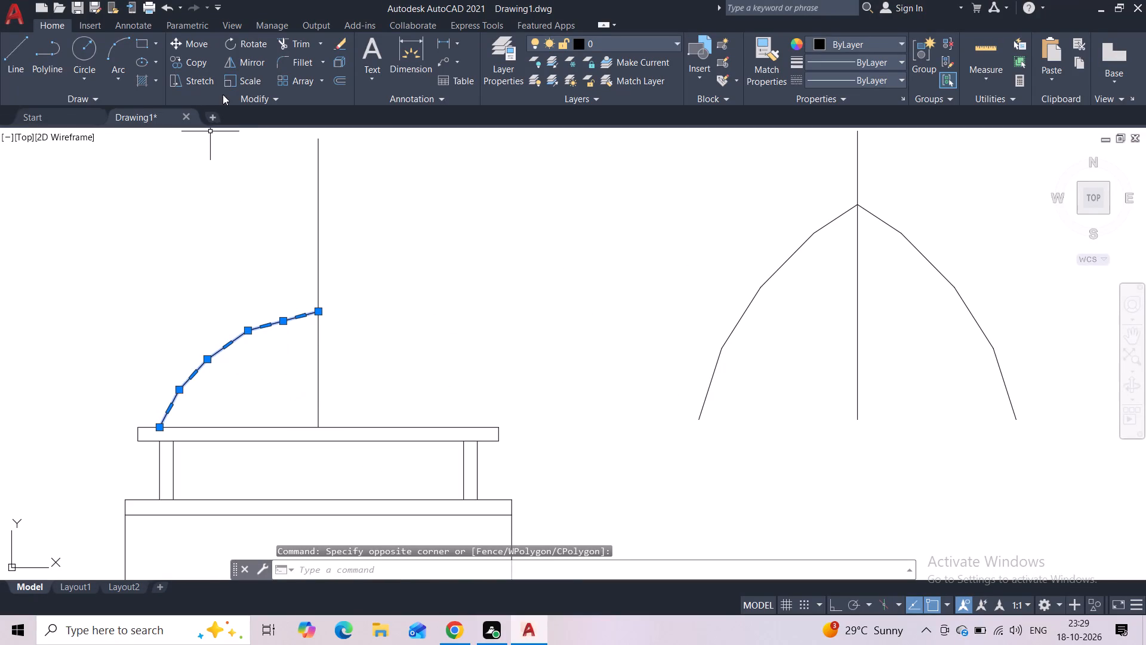
{"action": "left_click", "coordinate": [238, 66]}
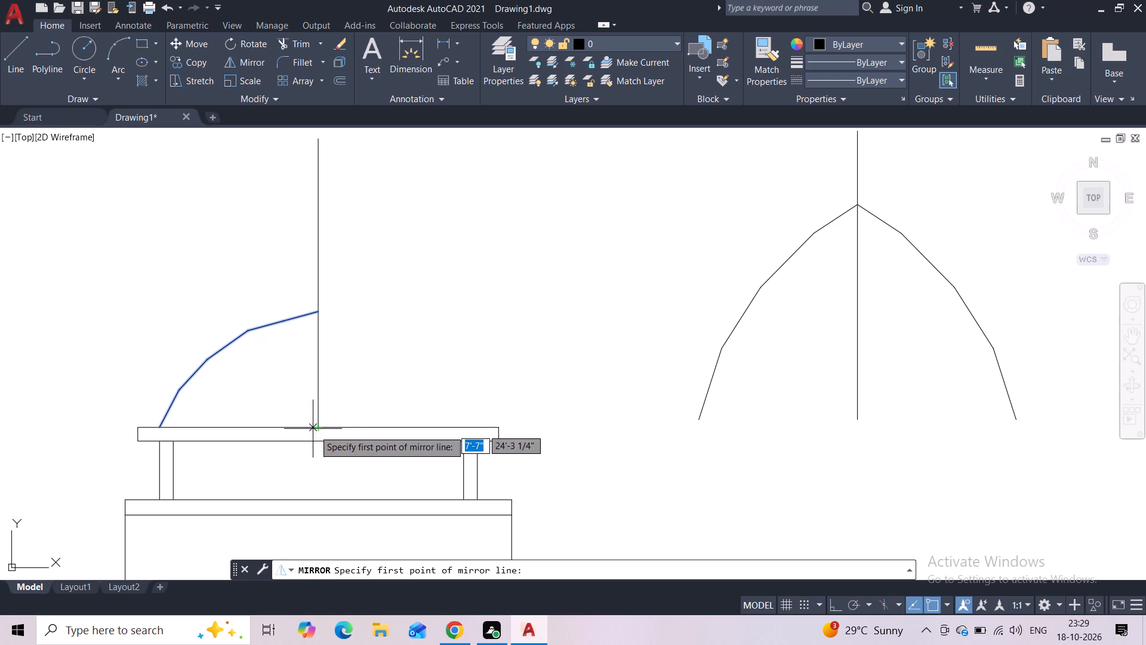
{"action": "left_click", "coordinate": [316, 430]}
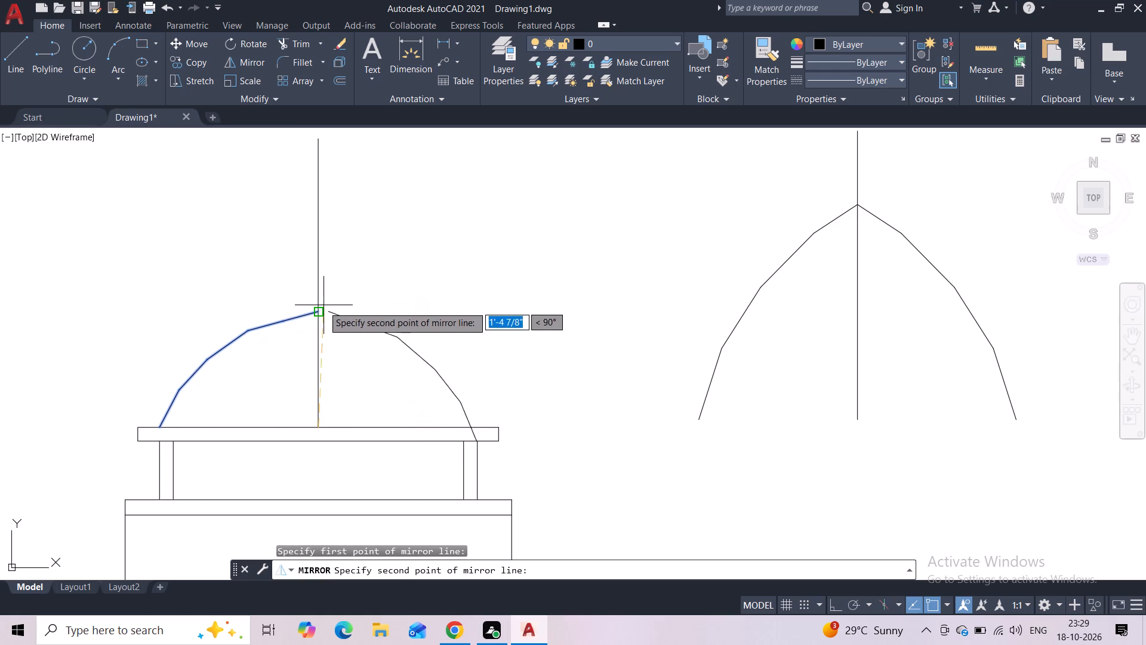
{"action": "left_click", "coordinate": [319, 308]}
{"action": "left_click_drag", "start_coordinate": [355, 360], "coordinate": [319, 308]}
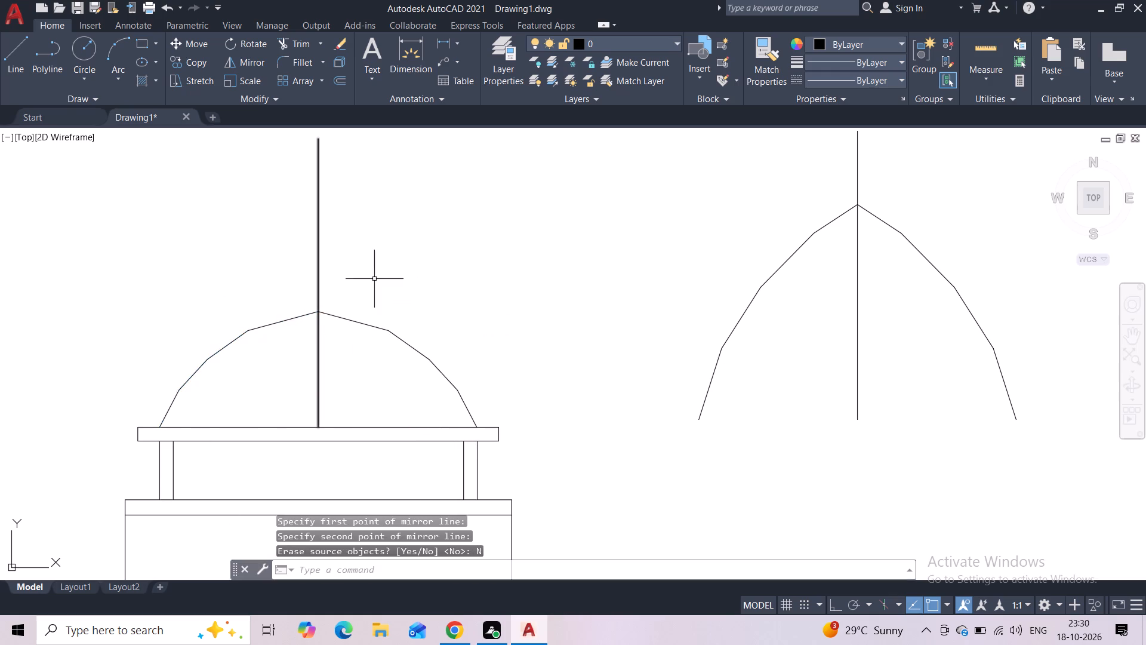
Delete the vertical centre line running through the new flatter dome.
{"action": "scroll", "coordinate": [490, 325], "scroll_direction": "down", "scroll_amount": 3}
{"action": "scroll", "coordinate": [556, 395], "scroll_direction": "down", "scroll_amount": 1}
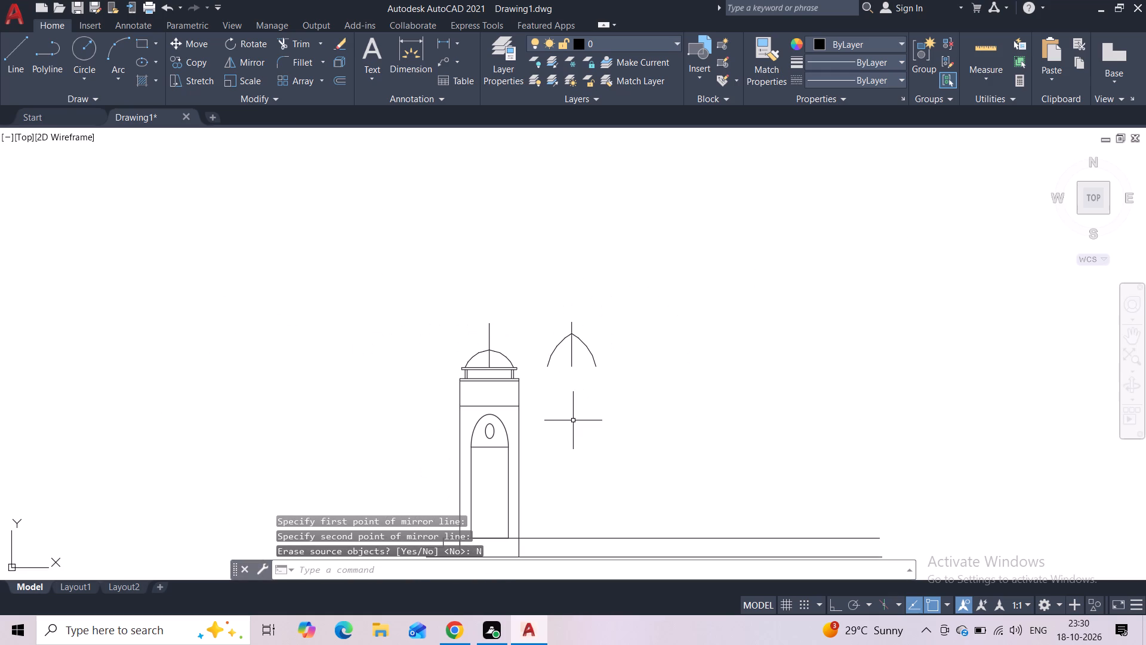
{"action": "scroll", "coordinate": [503, 348], "scroll_direction": "up", "scroll_amount": 3}
{"action": "left_click", "coordinate": [492, 327]}
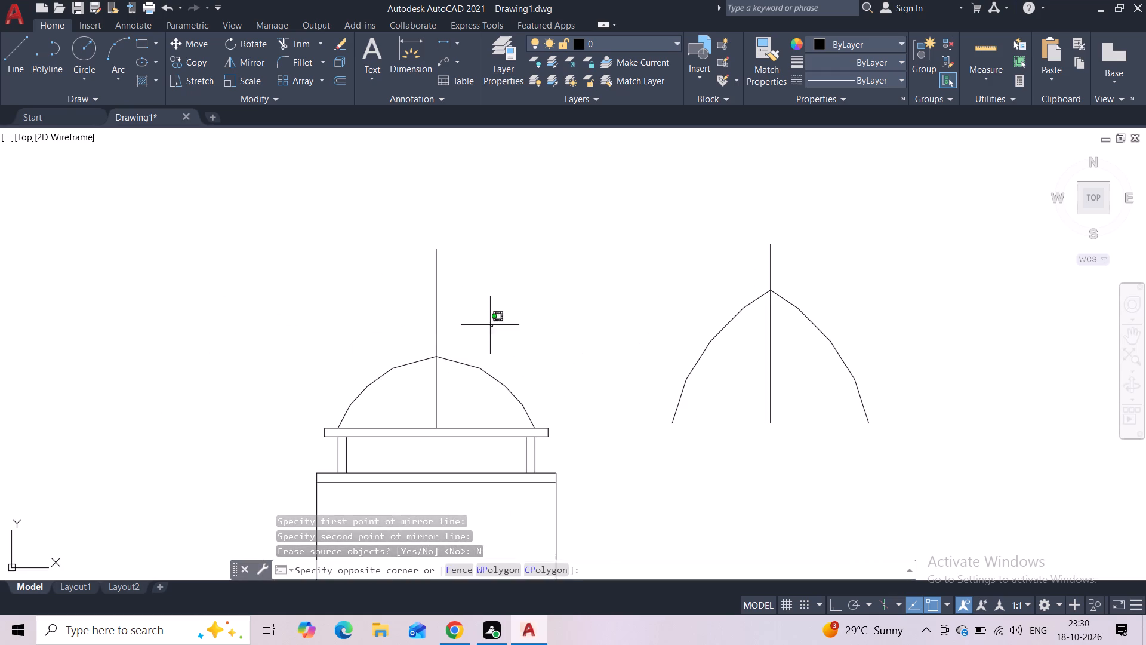
{"action": "left_click", "coordinate": [343, 306]}
{"action": "key", "text": "Delete"}
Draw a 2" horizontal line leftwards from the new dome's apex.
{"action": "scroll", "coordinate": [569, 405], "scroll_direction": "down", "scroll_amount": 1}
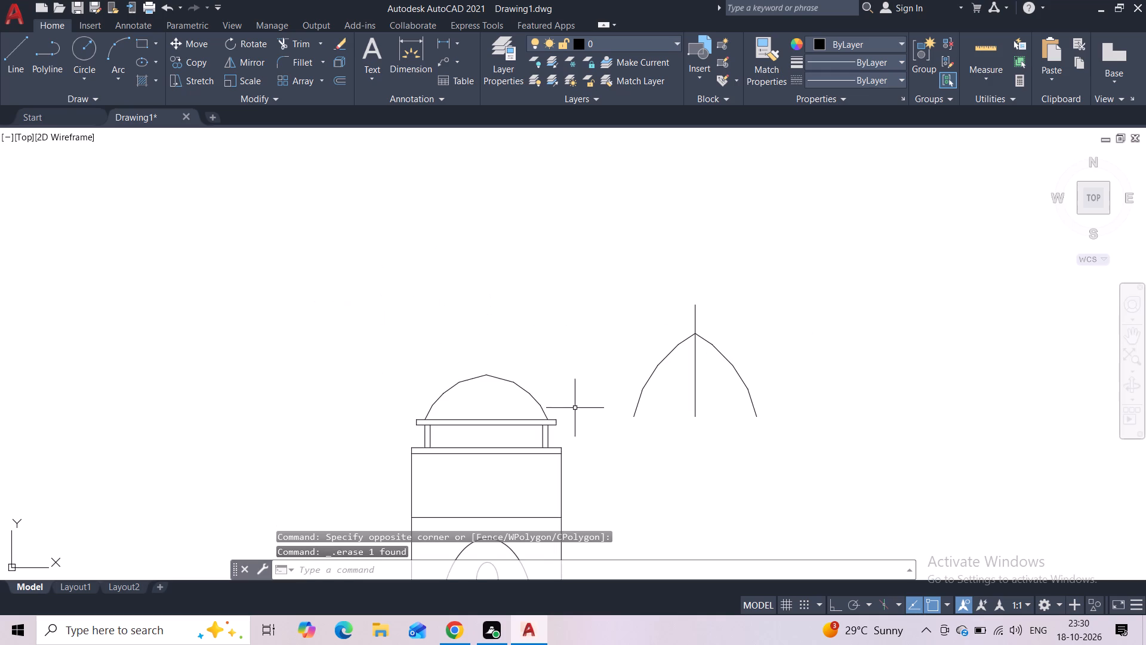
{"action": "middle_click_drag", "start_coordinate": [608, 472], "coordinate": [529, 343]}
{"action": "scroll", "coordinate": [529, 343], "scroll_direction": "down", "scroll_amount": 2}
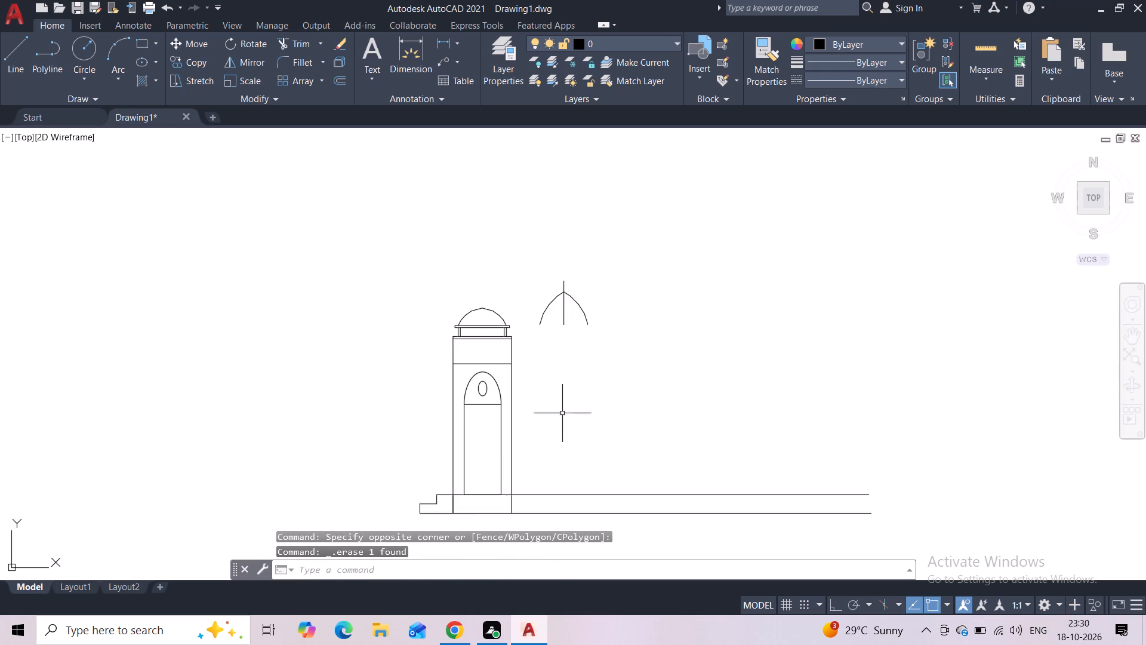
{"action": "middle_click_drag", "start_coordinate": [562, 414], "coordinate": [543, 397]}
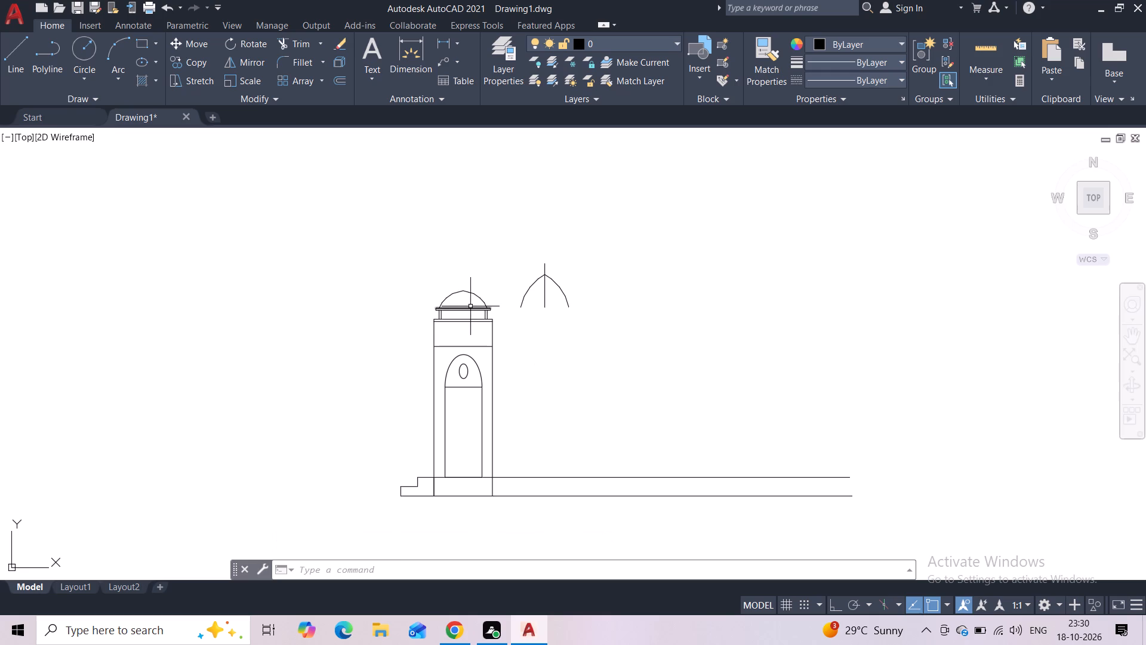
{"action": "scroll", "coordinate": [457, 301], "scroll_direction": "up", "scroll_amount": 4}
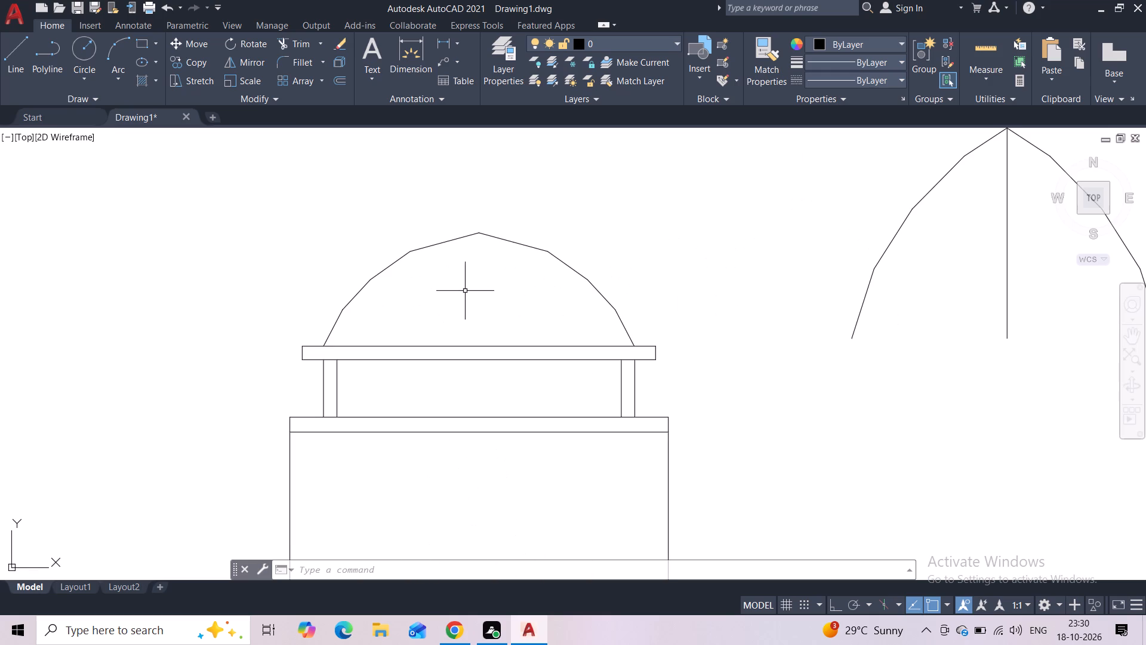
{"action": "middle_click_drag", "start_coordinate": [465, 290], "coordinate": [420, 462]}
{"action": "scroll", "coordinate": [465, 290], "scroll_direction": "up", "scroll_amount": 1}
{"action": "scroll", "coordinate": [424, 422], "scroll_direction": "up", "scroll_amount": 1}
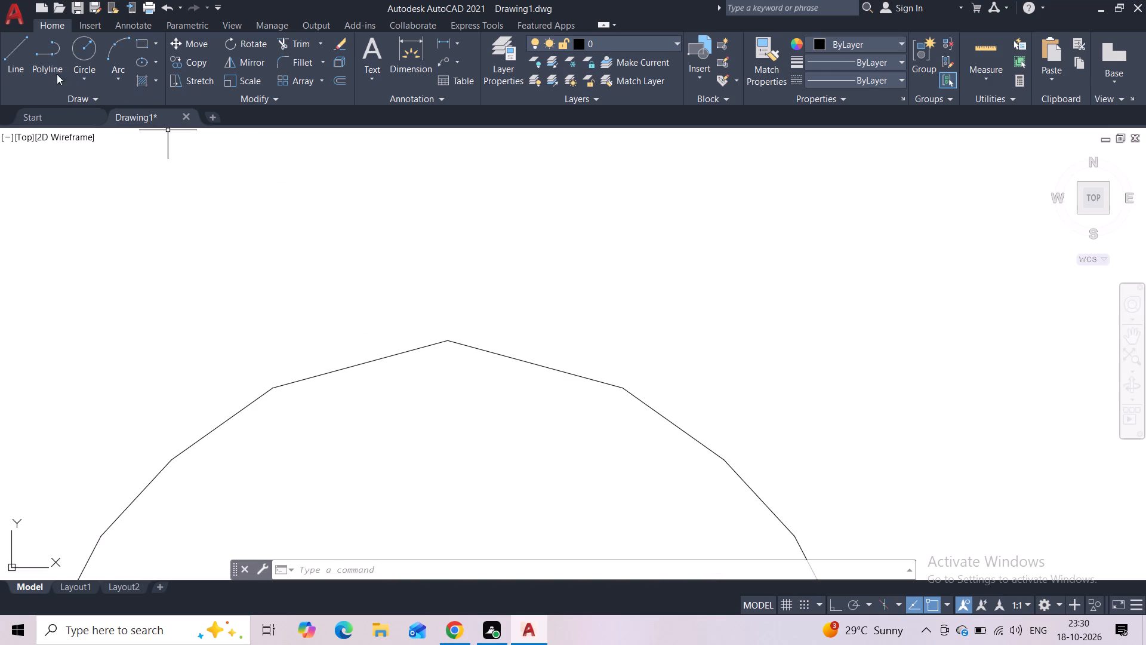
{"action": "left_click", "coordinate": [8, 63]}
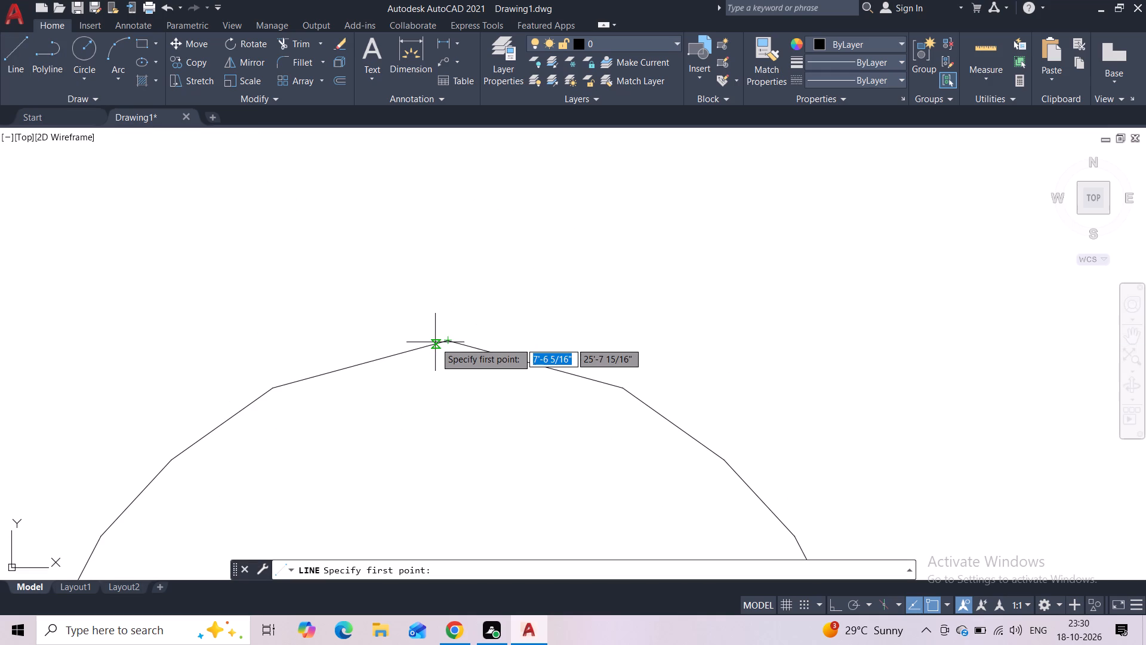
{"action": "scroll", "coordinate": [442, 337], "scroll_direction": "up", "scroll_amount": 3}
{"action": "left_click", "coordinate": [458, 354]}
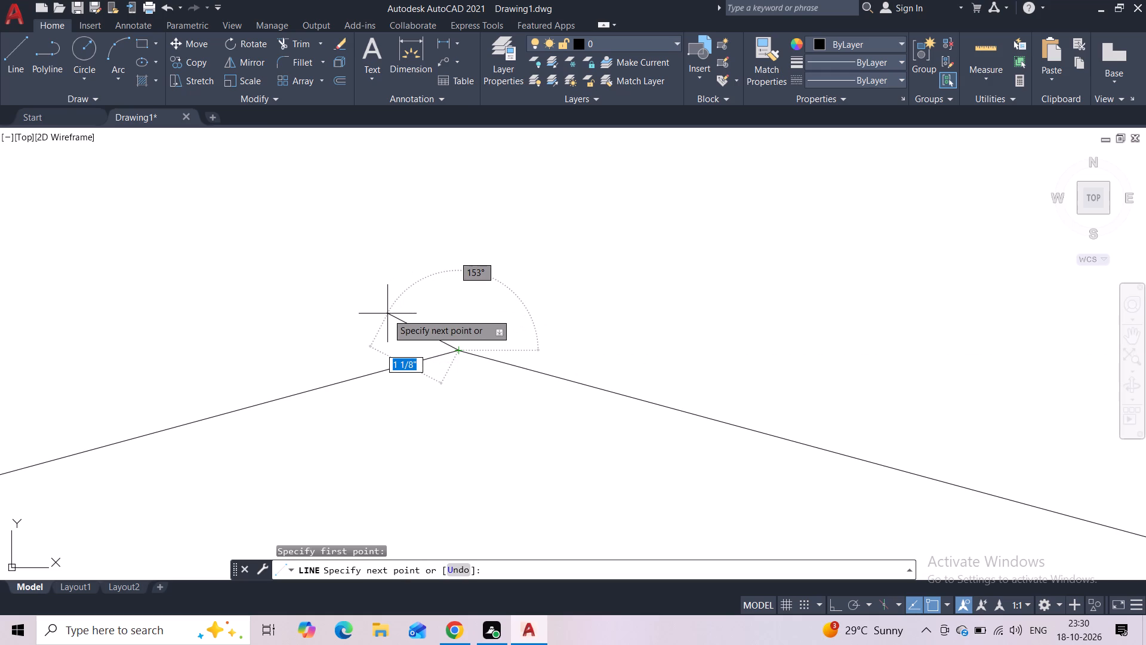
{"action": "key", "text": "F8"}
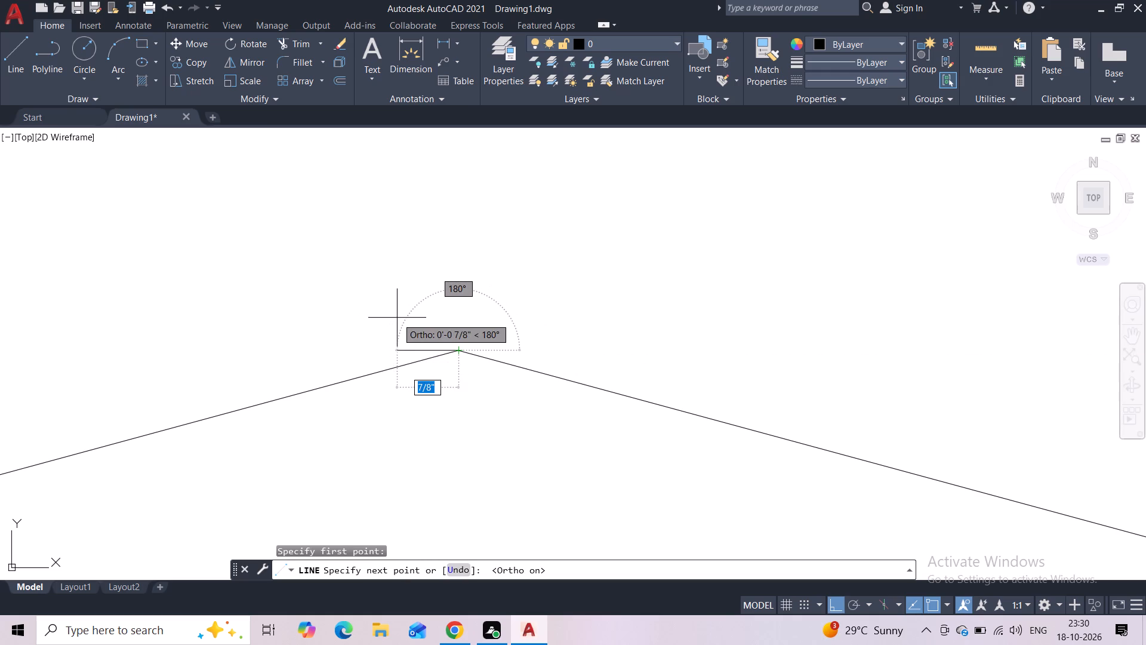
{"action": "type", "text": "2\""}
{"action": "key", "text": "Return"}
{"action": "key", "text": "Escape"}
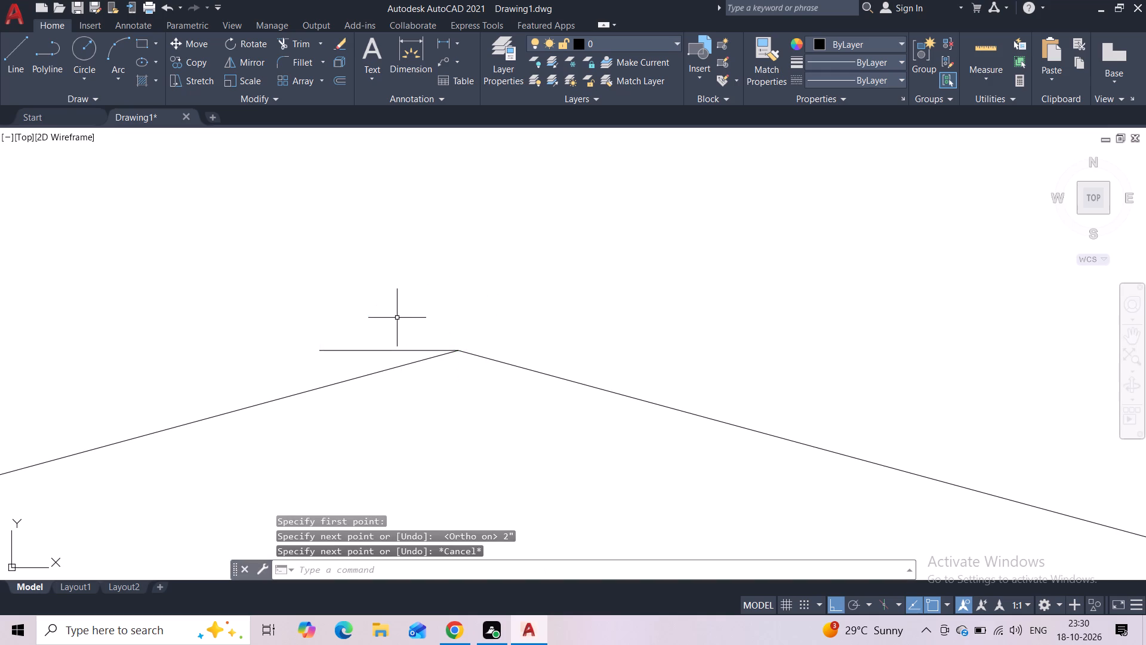
Draw a small V on the dome's apex from two short polylines, the right about 5/16" at 40° and the left about 1/4", with level tips.
{"action": "scroll", "coordinate": [405, 341], "scroll_direction": "down", "scroll_amount": 6}
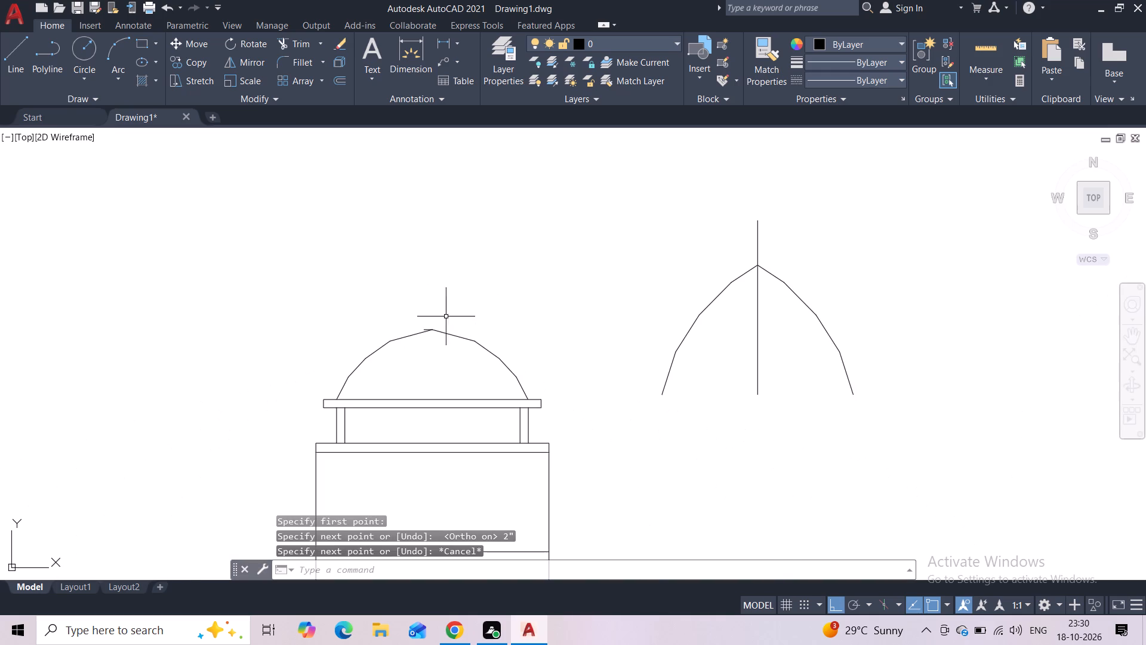
{"action": "scroll", "coordinate": [423, 317], "scroll_direction": "up", "scroll_amount": 3}
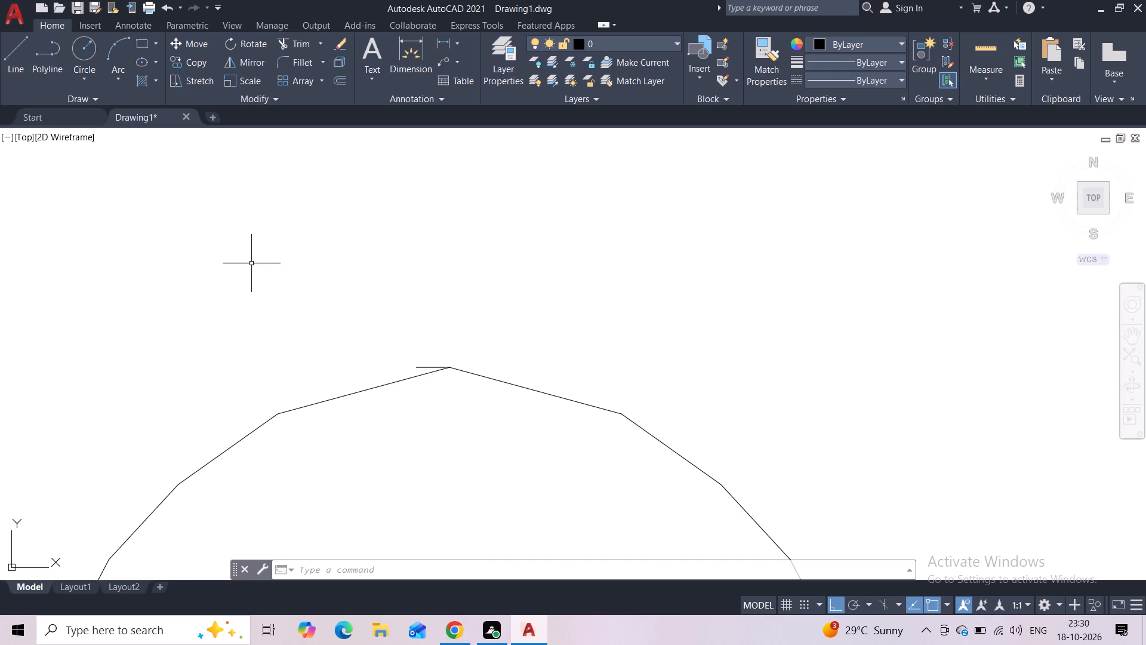
{"action": "scroll", "coordinate": [466, 368], "scroll_direction": "up", "scroll_amount": 3}
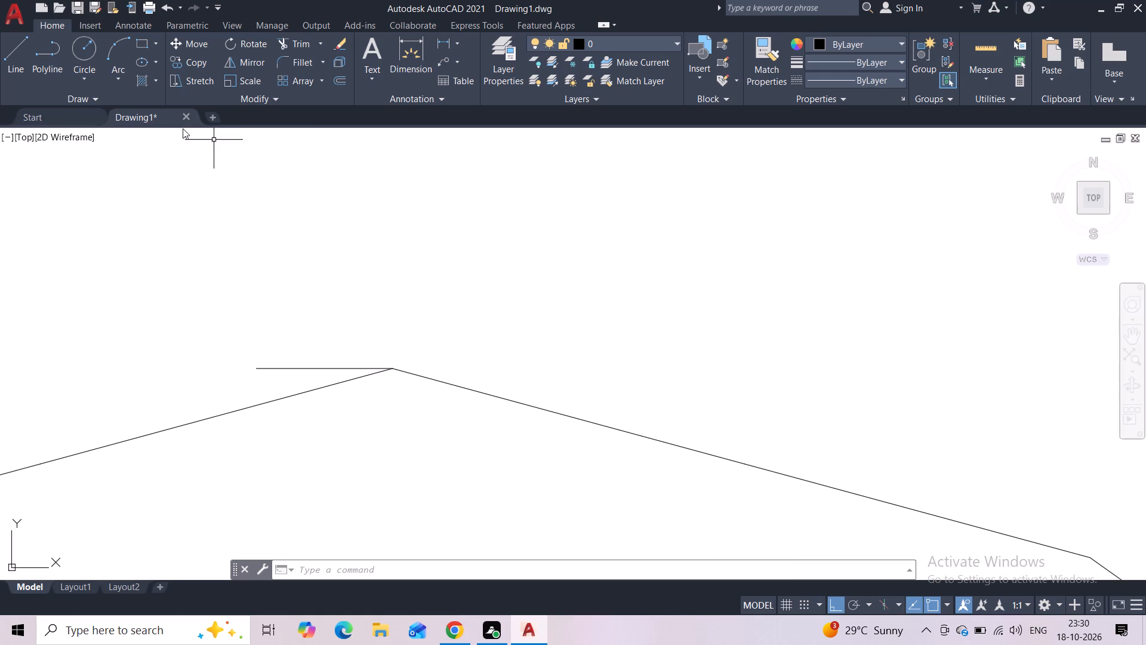
{"action": "left_click", "coordinate": [34, 65]}
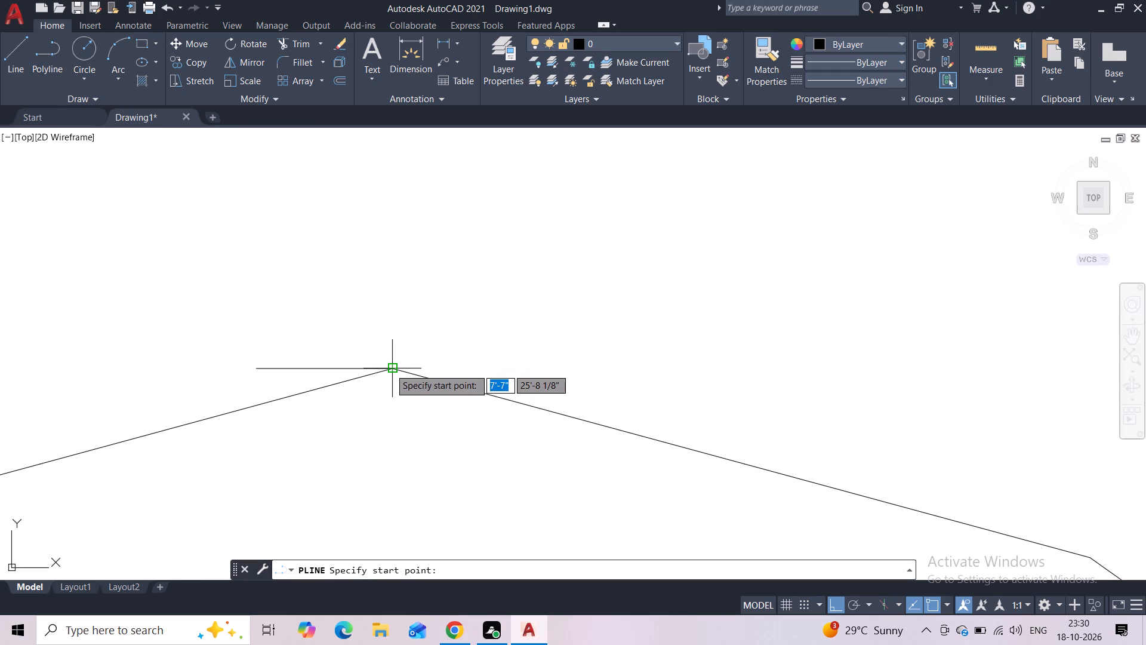
{"action": "left_click", "coordinate": [390, 368]}
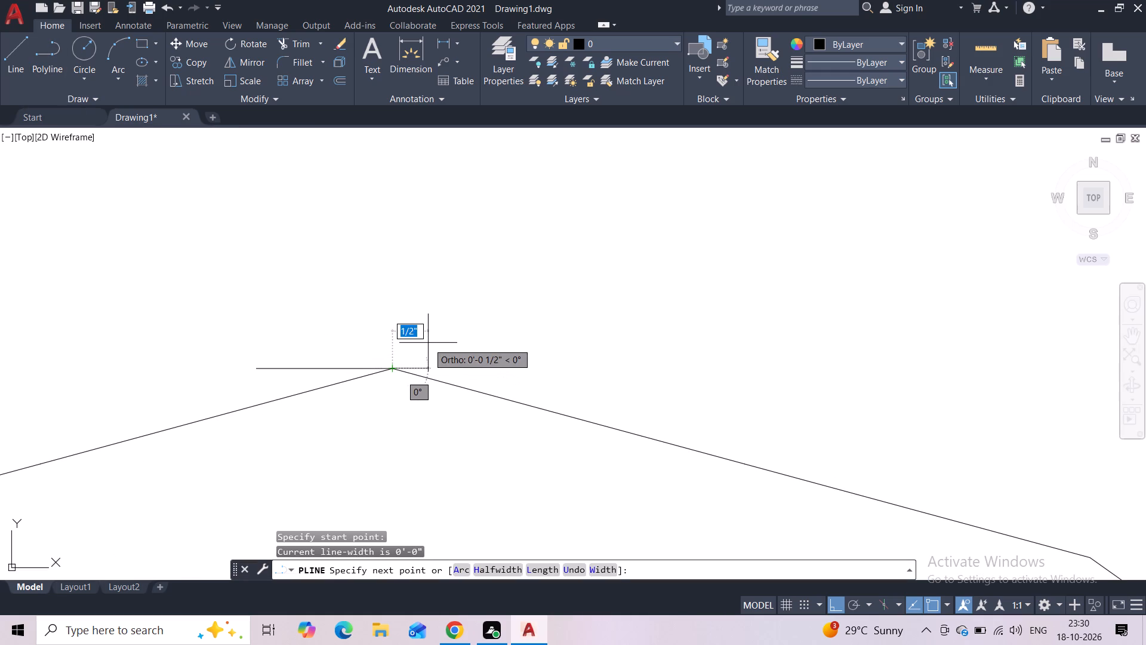
{"action": "key", "text": "F8"}
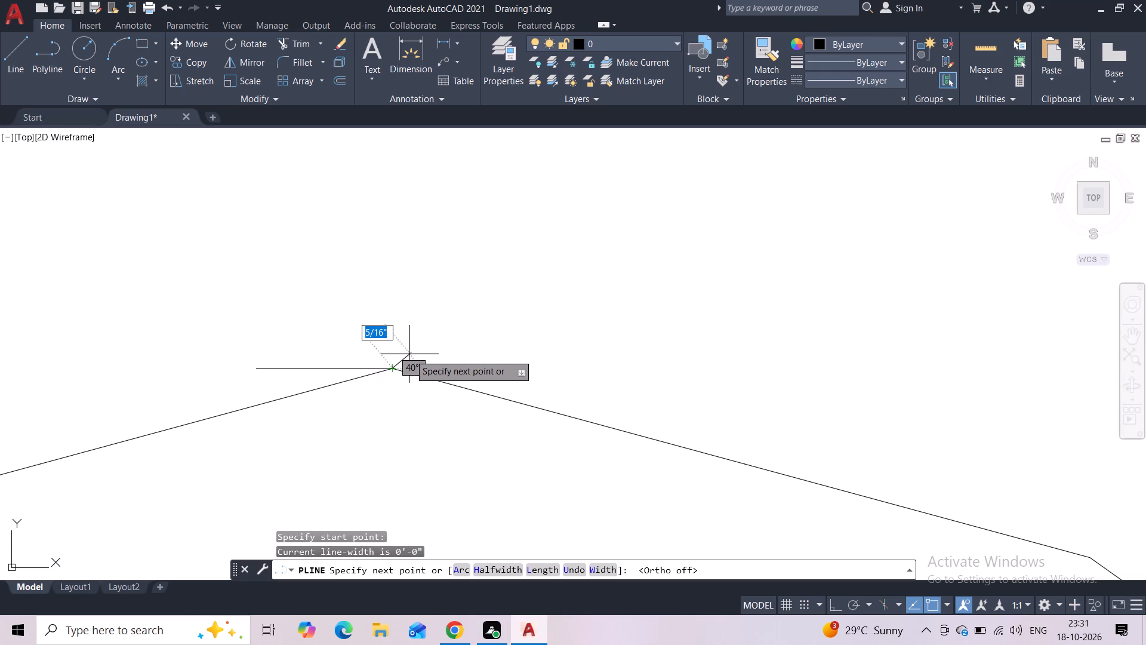
{"action": "left_click", "coordinate": [409, 354]}
{"action": "key", "text": "Escape"}
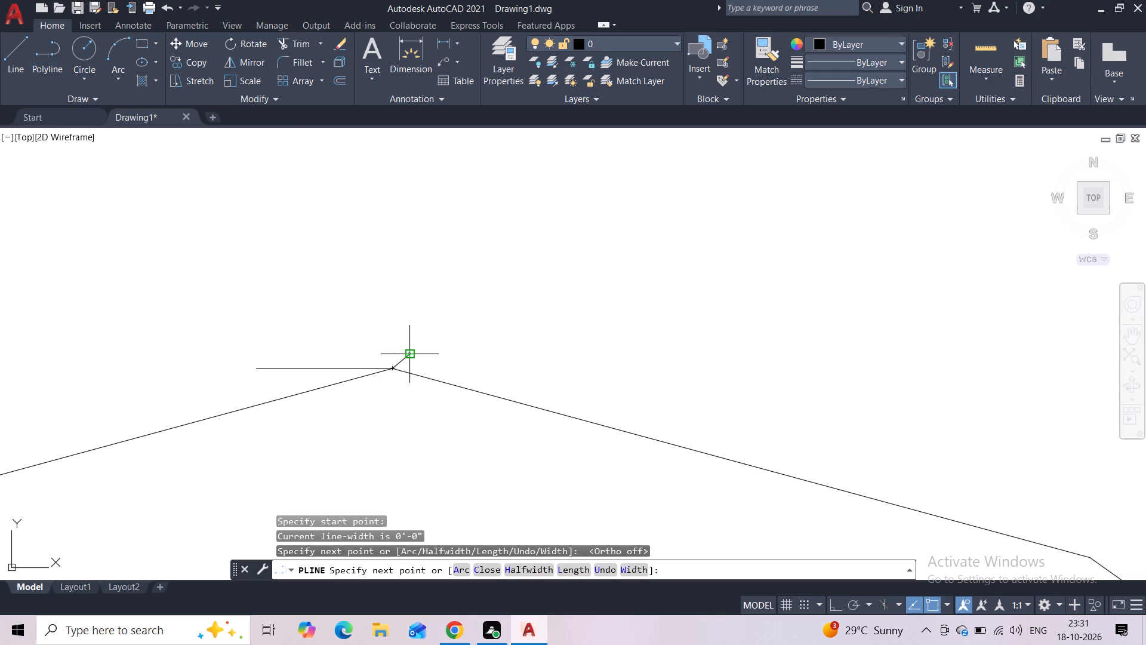
{"action": "key", "text": "space"}
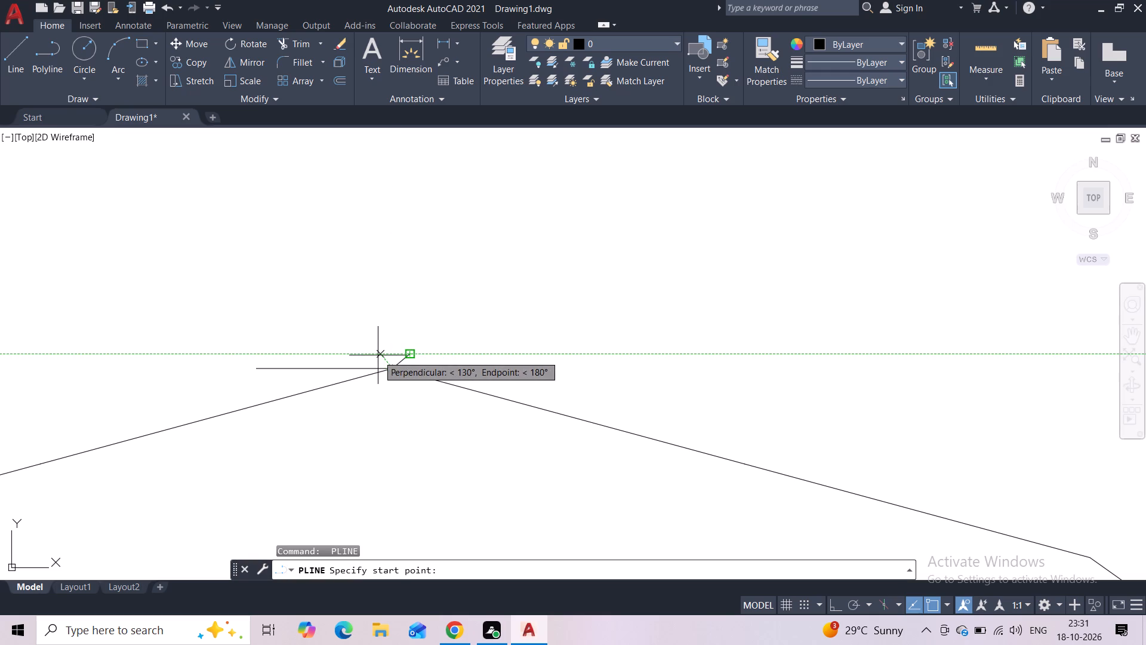
{"action": "left_click", "coordinate": [378, 355]}
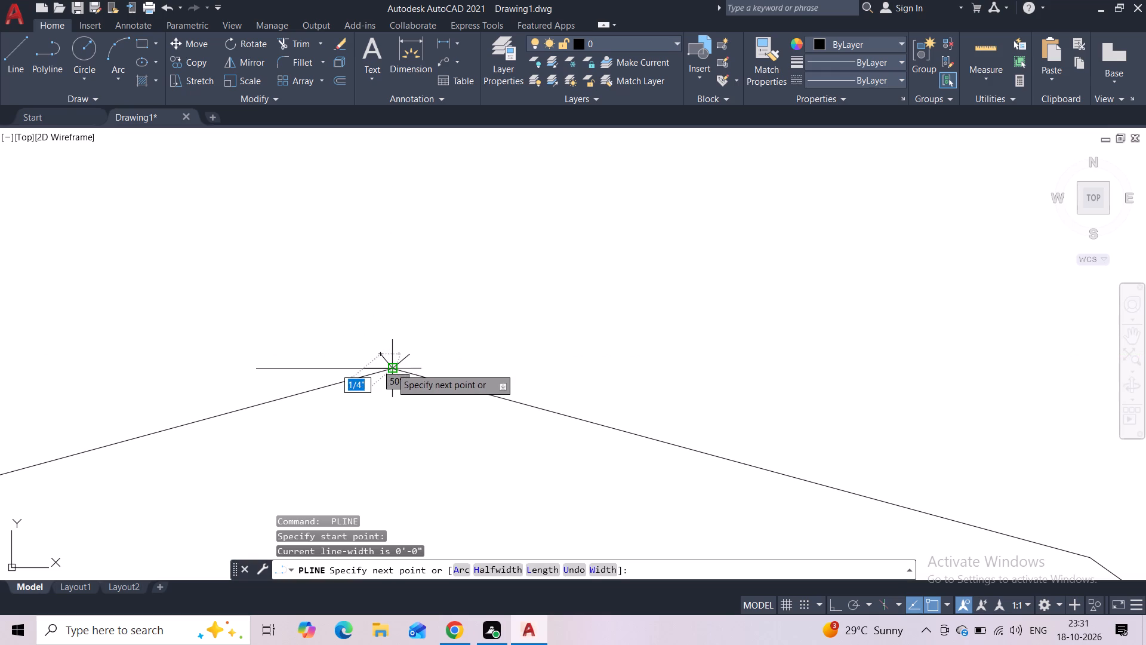
{"action": "left_click", "coordinate": [391, 368]}
{"action": "key", "text": "Escape"}
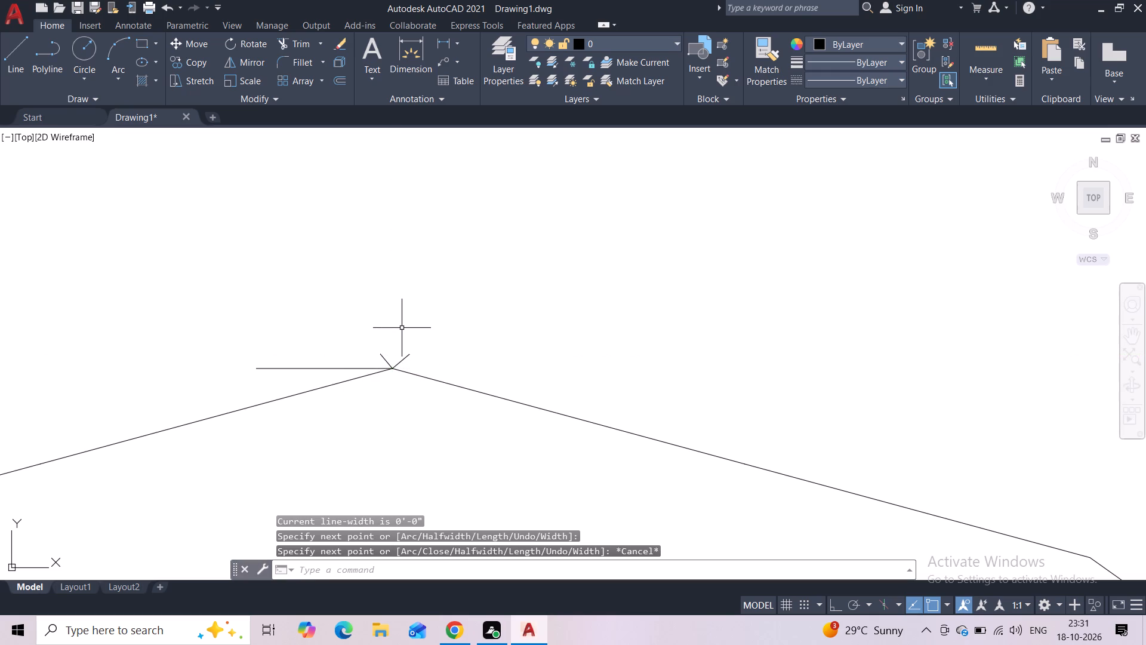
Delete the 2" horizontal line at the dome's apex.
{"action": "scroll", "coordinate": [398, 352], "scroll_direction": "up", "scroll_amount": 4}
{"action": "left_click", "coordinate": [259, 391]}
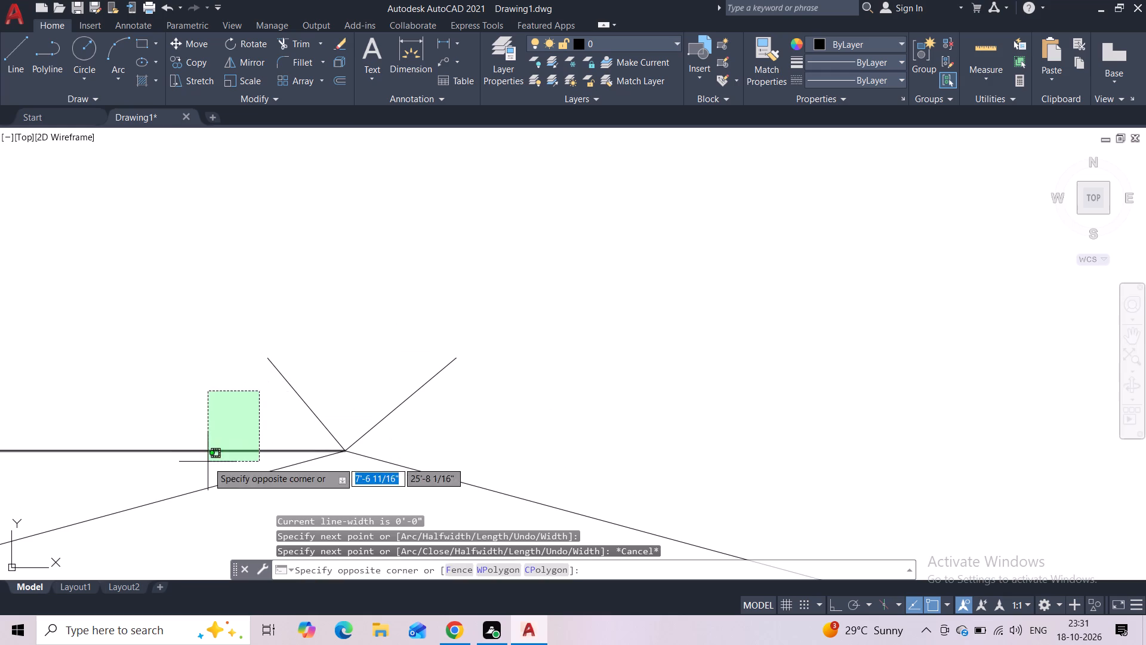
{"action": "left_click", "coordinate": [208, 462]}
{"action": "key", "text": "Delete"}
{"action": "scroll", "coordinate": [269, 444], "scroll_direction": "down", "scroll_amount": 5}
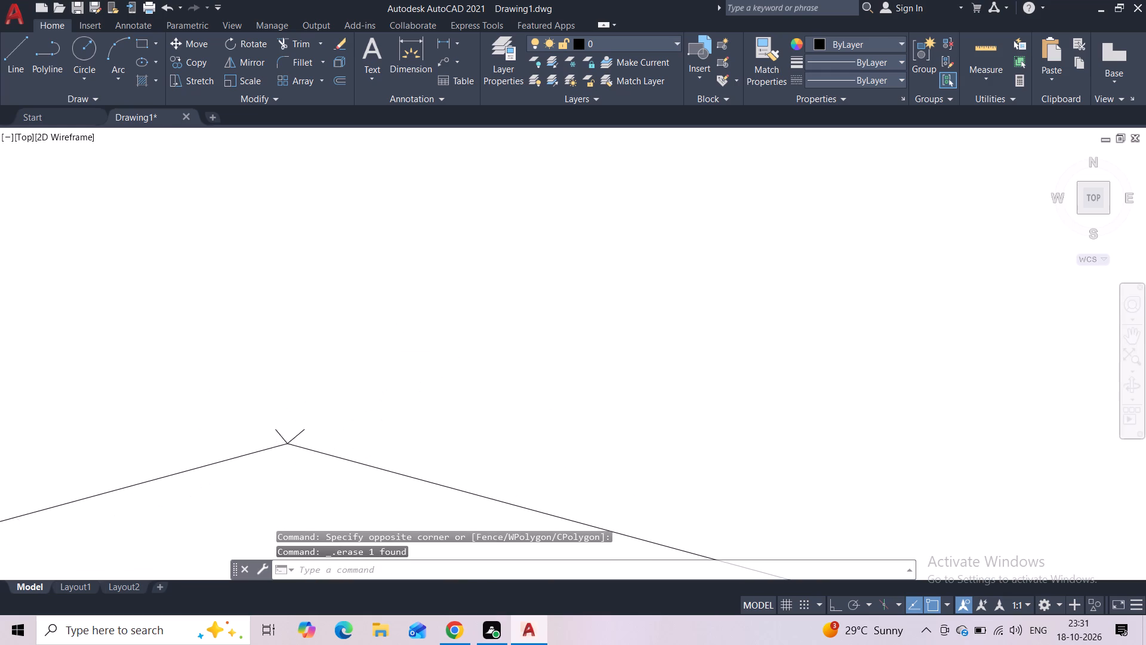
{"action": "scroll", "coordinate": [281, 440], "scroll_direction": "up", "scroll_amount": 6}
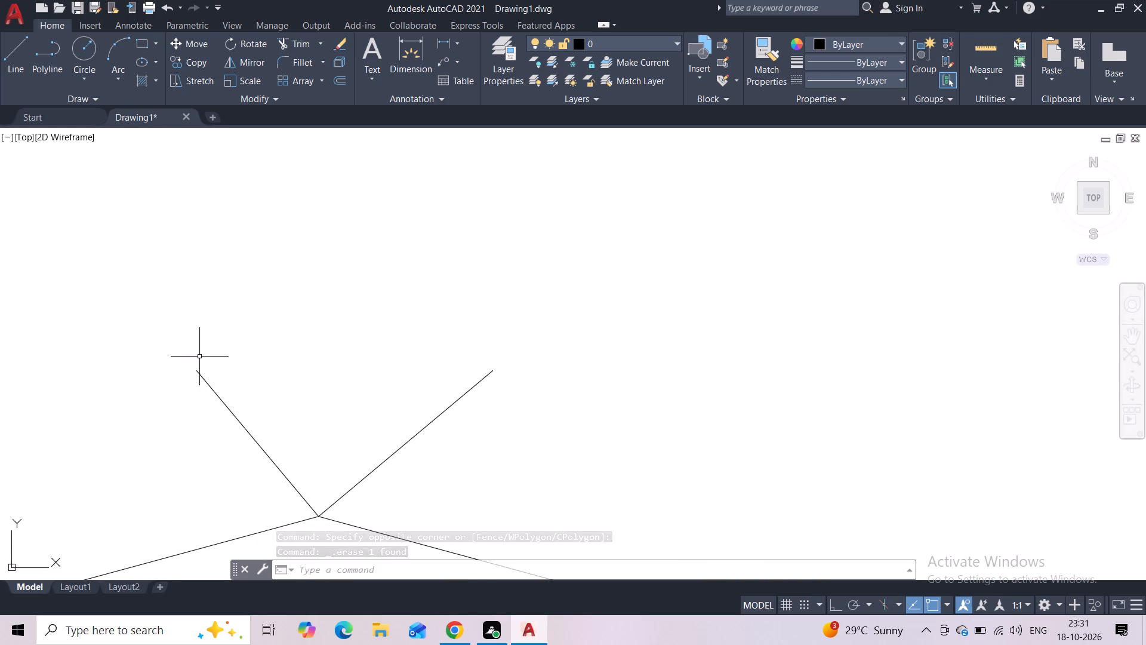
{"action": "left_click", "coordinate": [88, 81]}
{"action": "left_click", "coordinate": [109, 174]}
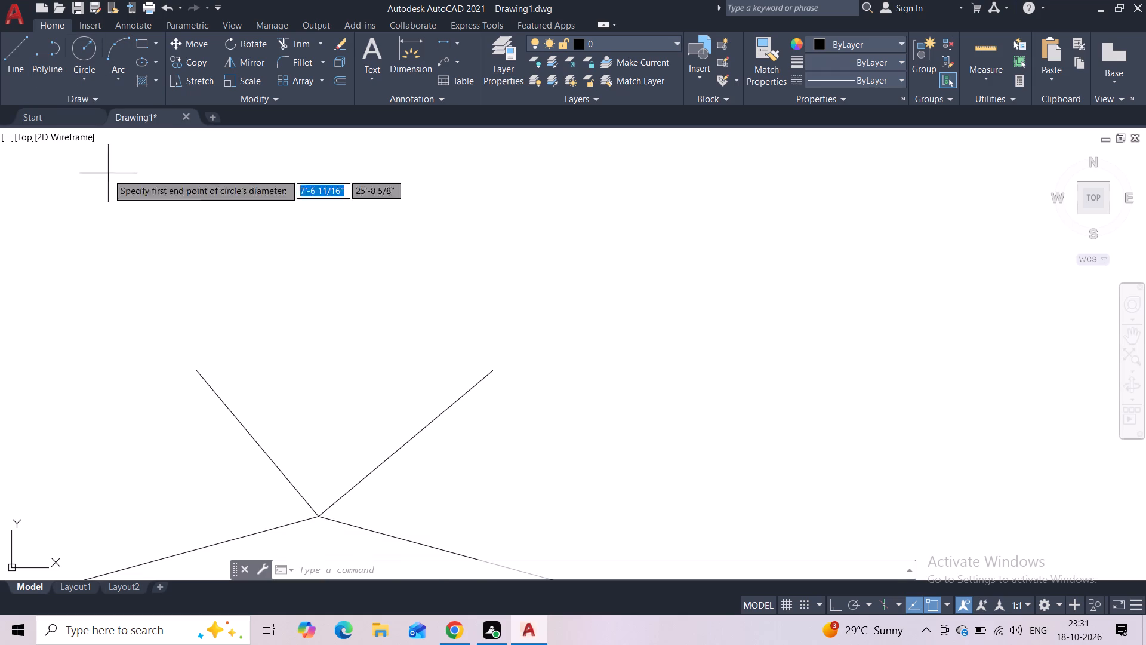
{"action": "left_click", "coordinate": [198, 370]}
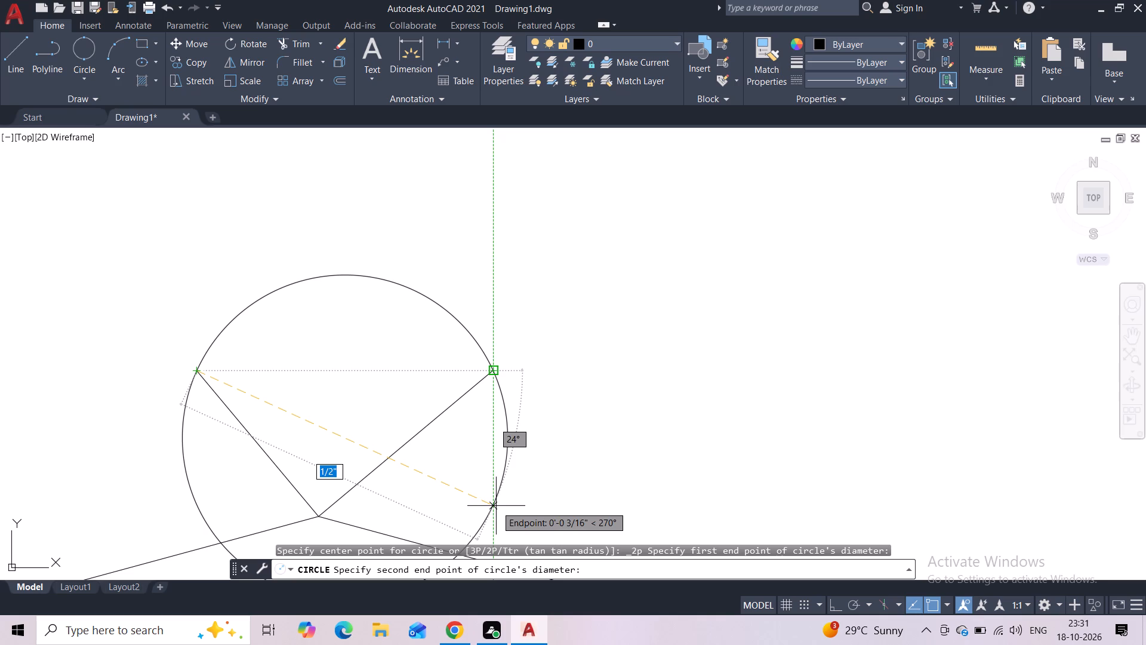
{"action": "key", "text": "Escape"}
Draw two polylines from the V's tips on the dome's apex, leaning inwards and upwards with a gap between them, the right one about 5/16" at 124°.
{"action": "scroll", "coordinate": [383, 394], "scroll_direction": "down", "scroll_amount": 6}
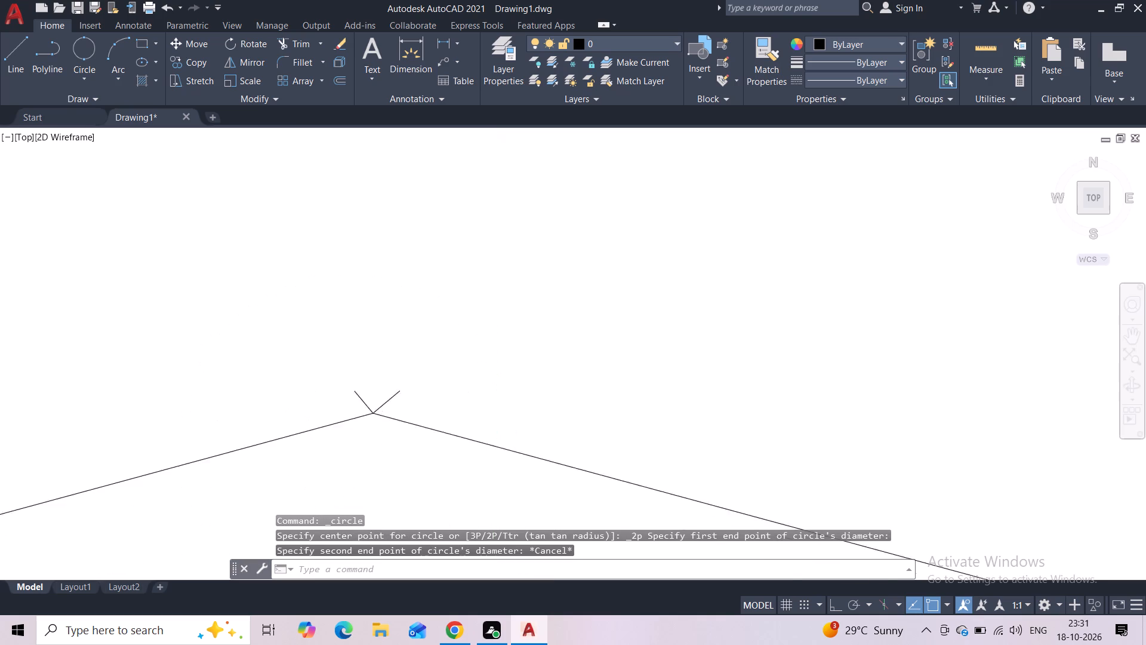
{"action": "scroll", "coordinate": [381, 396], "scroll_direction": "down", "scroll_amount": 5}
{"action": "scroll", "coordinate": [396, 380], "scroll_direction": "up", "scroll_amount": 4}
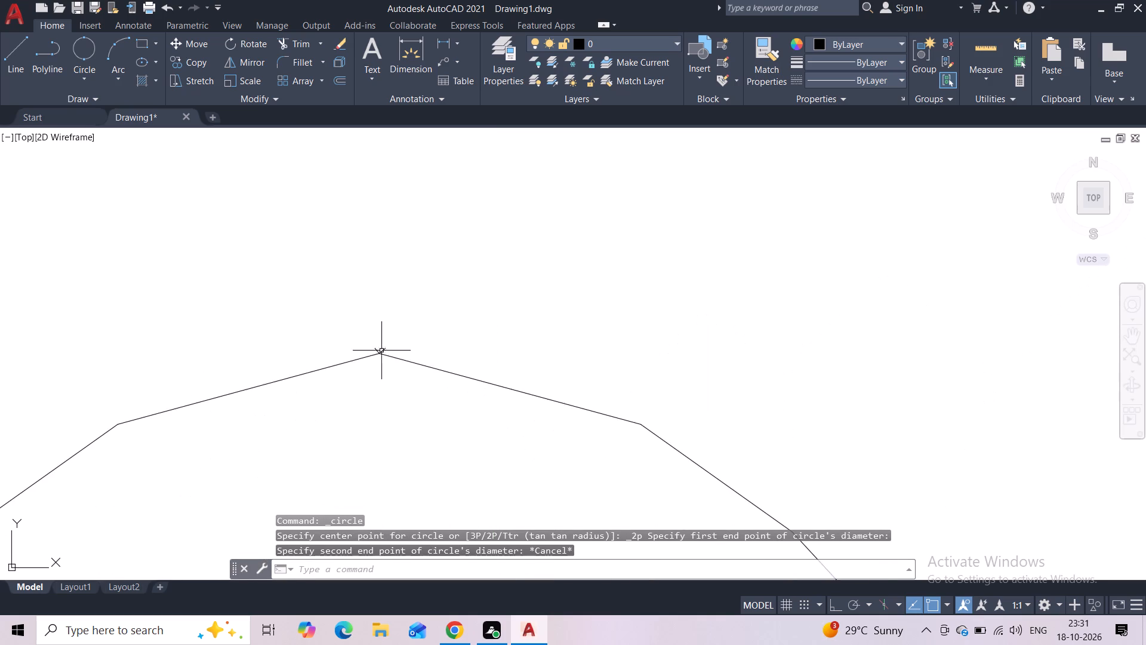
{"action": "scroll", "coordinate": [380, 348], "scroll_direction": "up", "scroll_amount": 6}
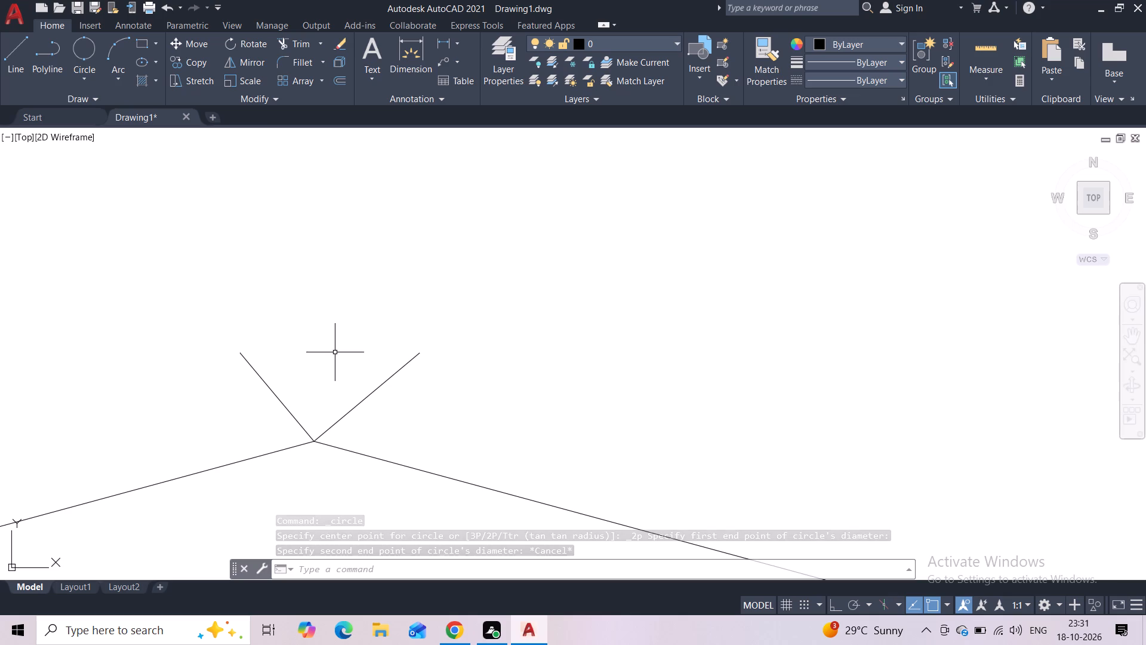
{"action": "left_click", "coordinate": [22, 60]}
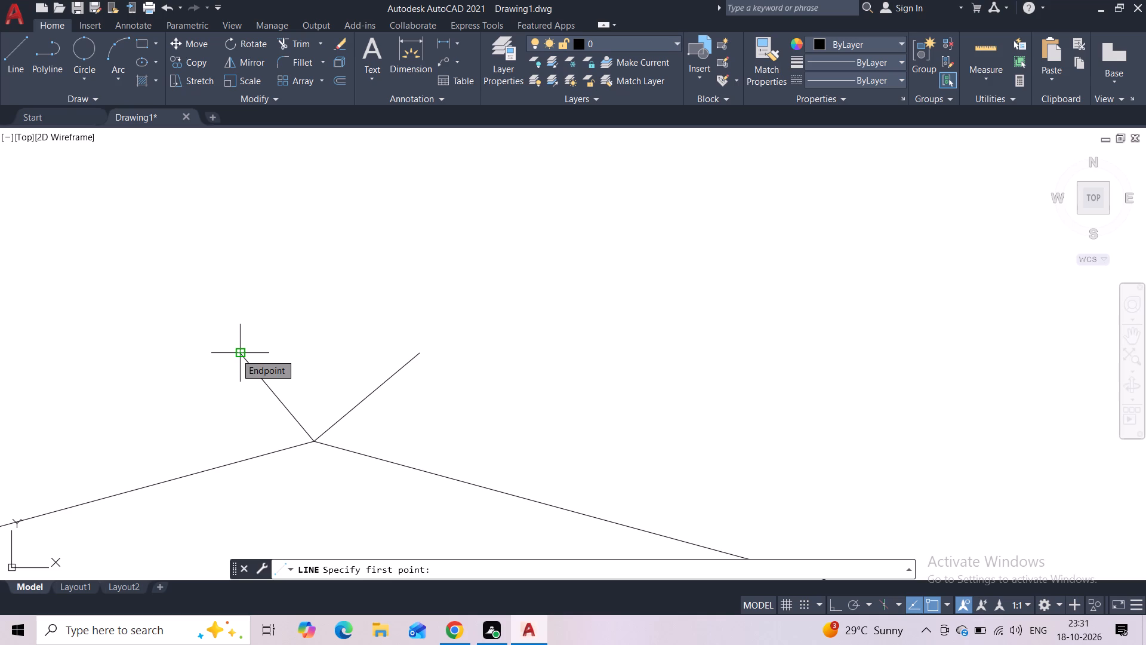
{"action": "key", "text": "Escape"}
{"action": "left_click", "coordinate": [54, 63]}
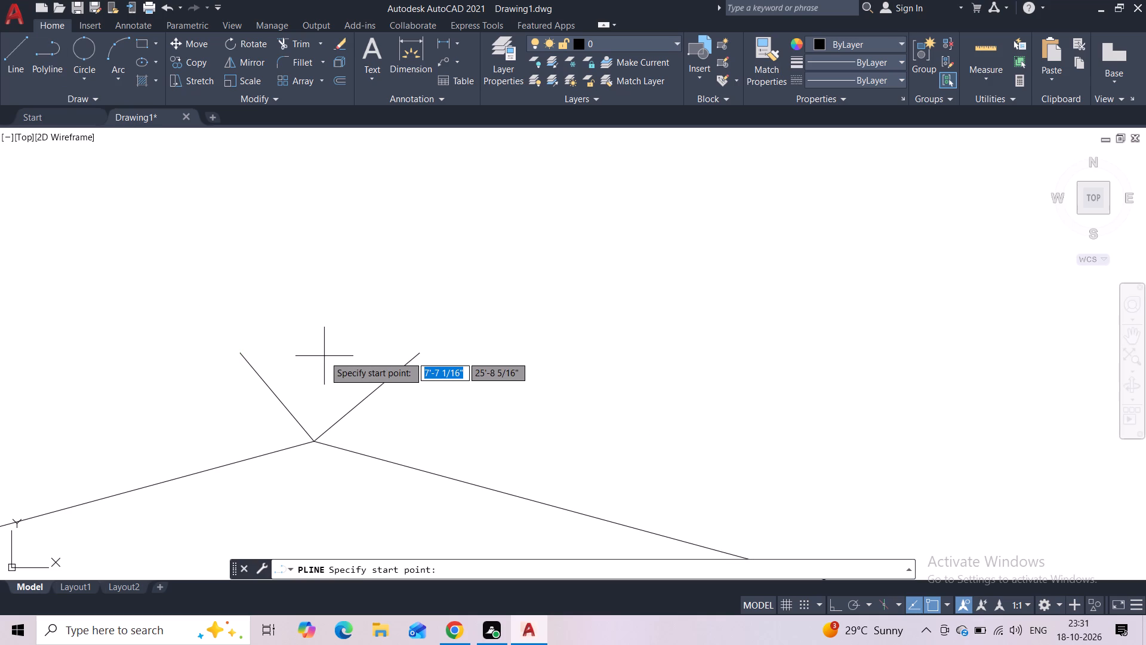
{"action": "left_click", "coordinate": [241, 354]}
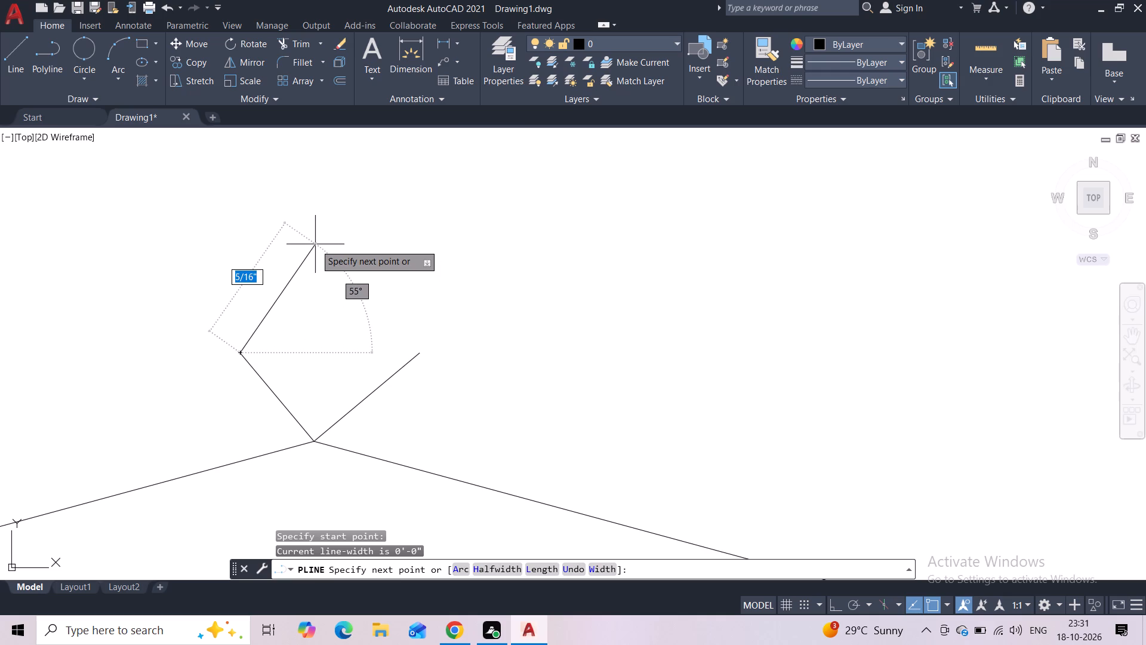
{"action": "left_click", "coordinate": [288, 252]}
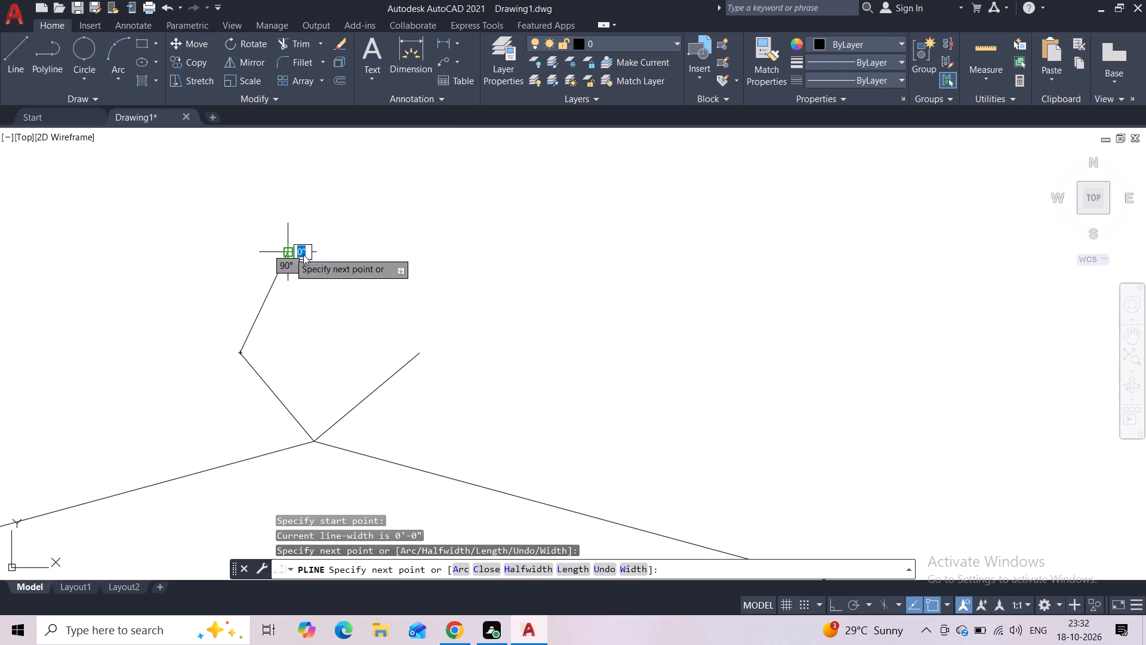
{"action": "key", "text": "Escape"}
{"action": "key", "text": "space"}
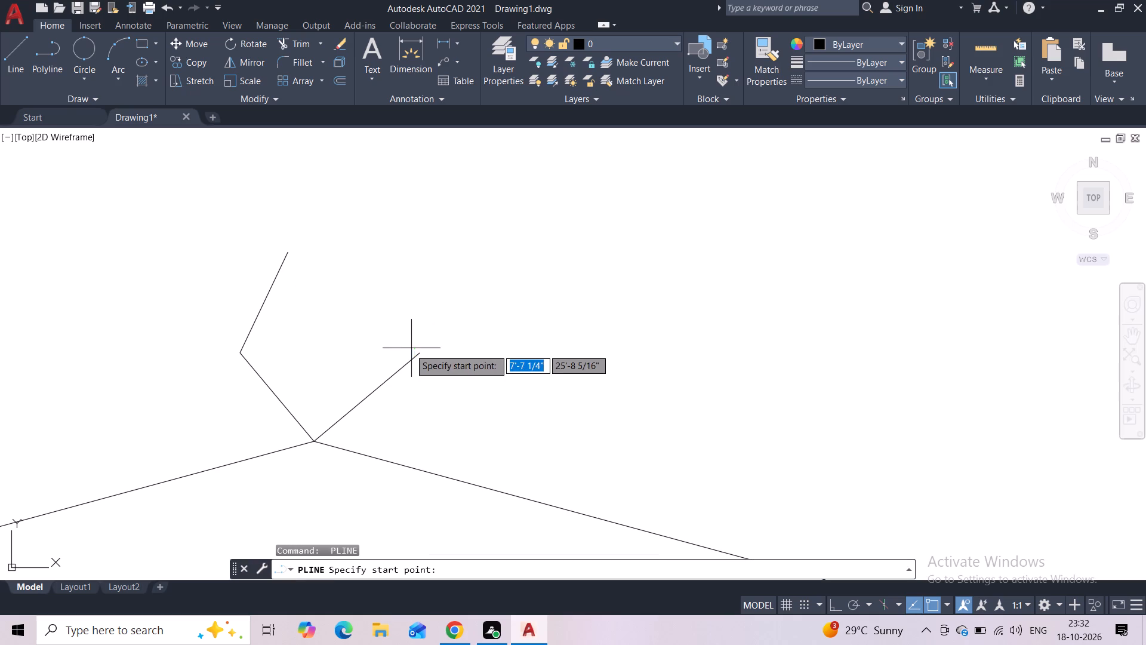
{"action": "left_click", "coordinate": [413, 355]}
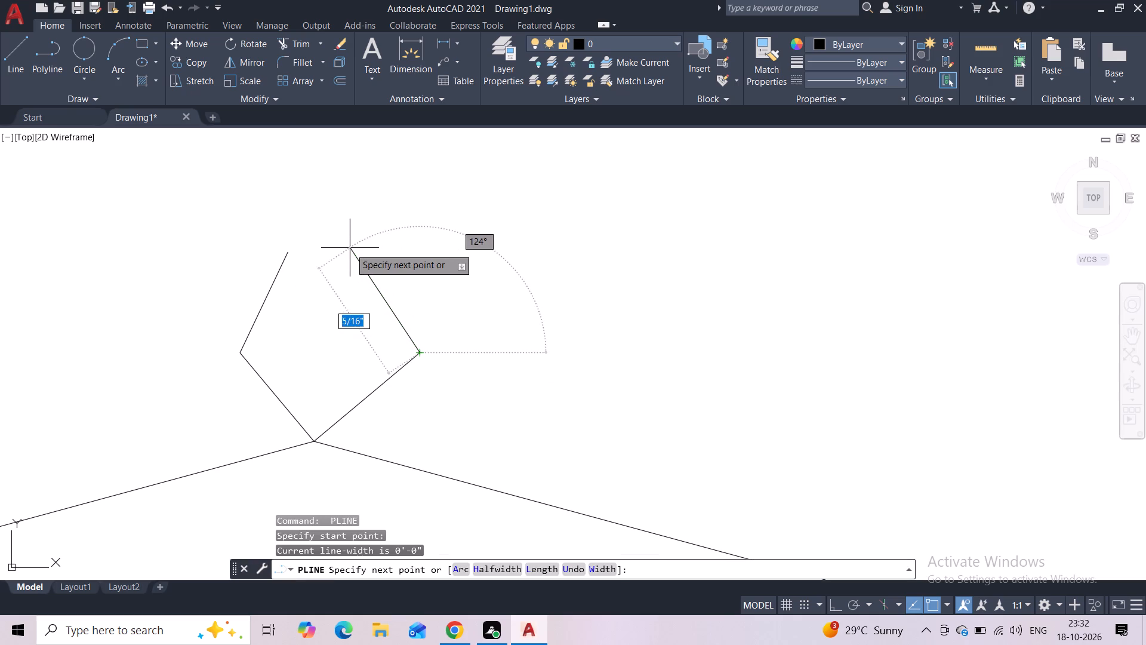
{"action": "left_click", "coordinate": [350, 248]}
{"action": "key", "text": "Escape"}
Stretch the outer end of the finial's lower right segment slightly inwards at the same level, making the base more symmetrical.
{"action": "middle_click_drag", "start_coordinate": [391, 226], "coordinate": [462, 418]}
{"action": "scroll", "coordinate": [462, 418], "scroll_direction": "down", "scroll_amount": 3}
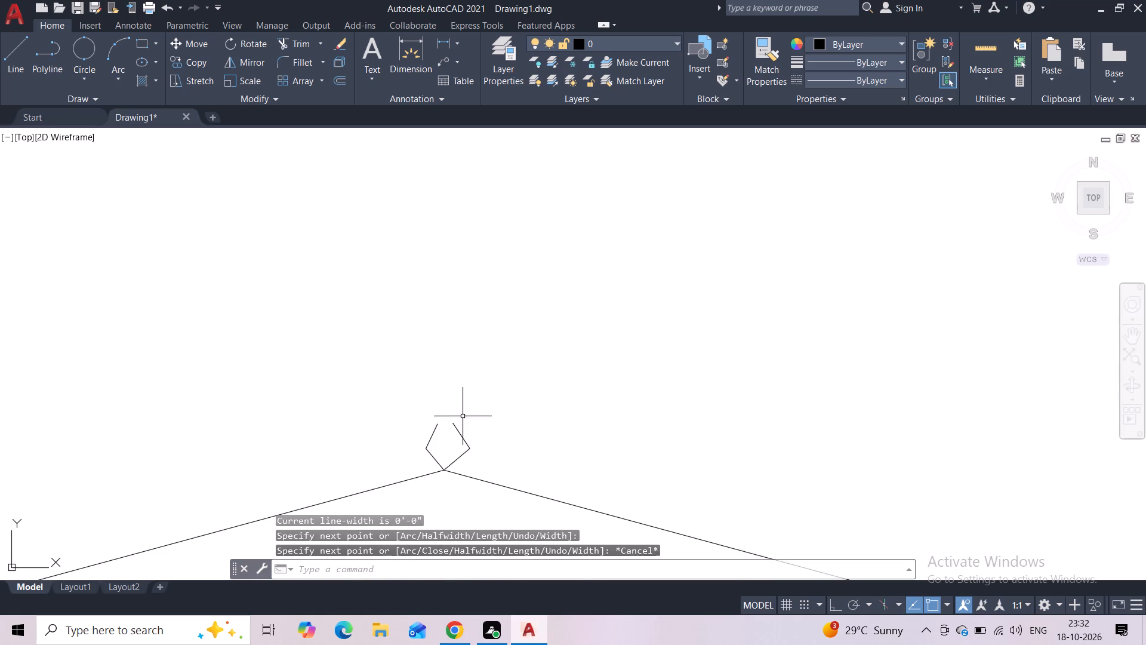
{"action": "scroll", "coordinate": [455, 448], "scroll_direction": "up", "scroll_amount": 3}
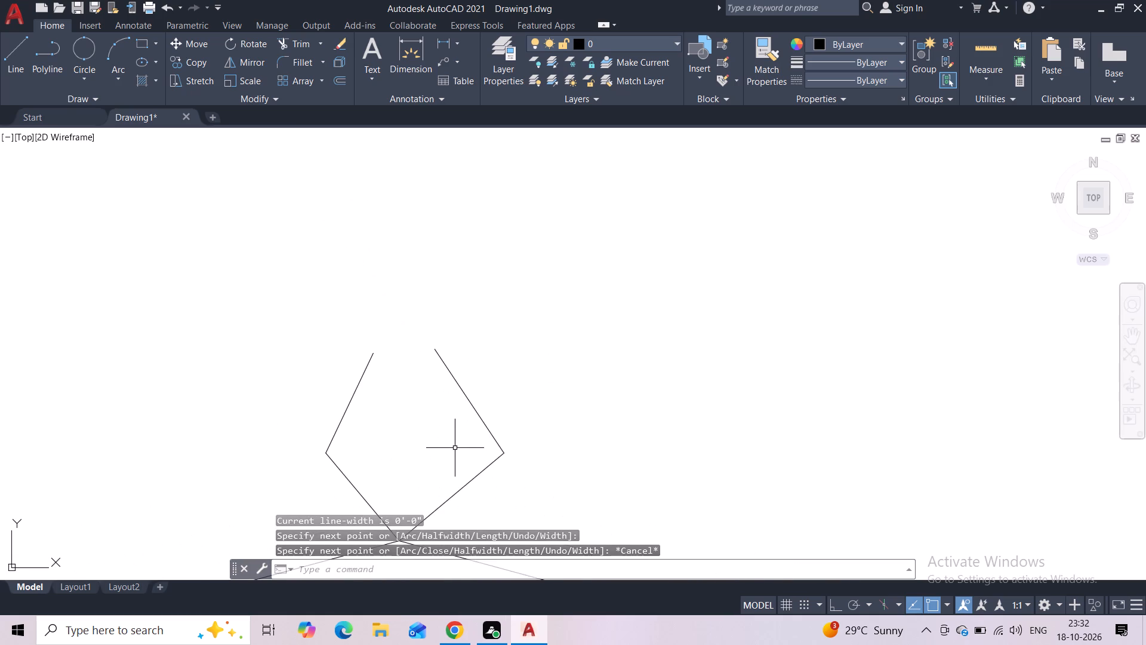
{"action": "middle_click_drag", "start_coordinate": [455, 448], "coordinate": [446, 384]}
{"action": "left_click", "coordinate": [482, 437]}
{"action": "left_click", "coordinate": [451, 420]}
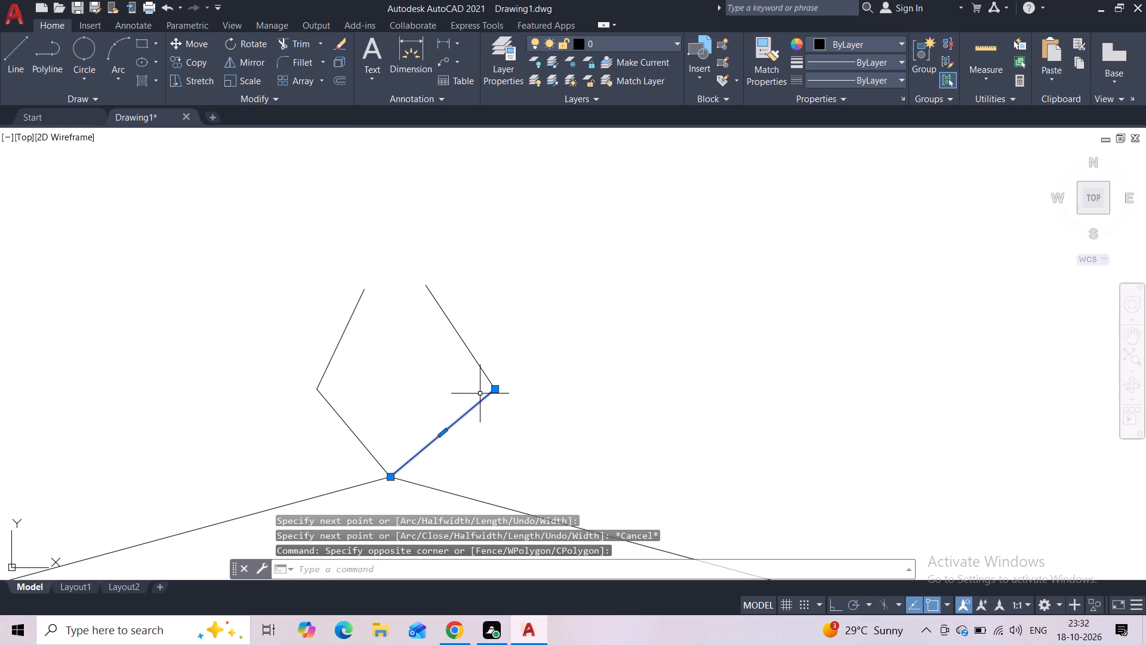
{"action": "left_click", "coordinate": [495, 392]}
{"action": "left_click", "coordinate": [474, 389]}
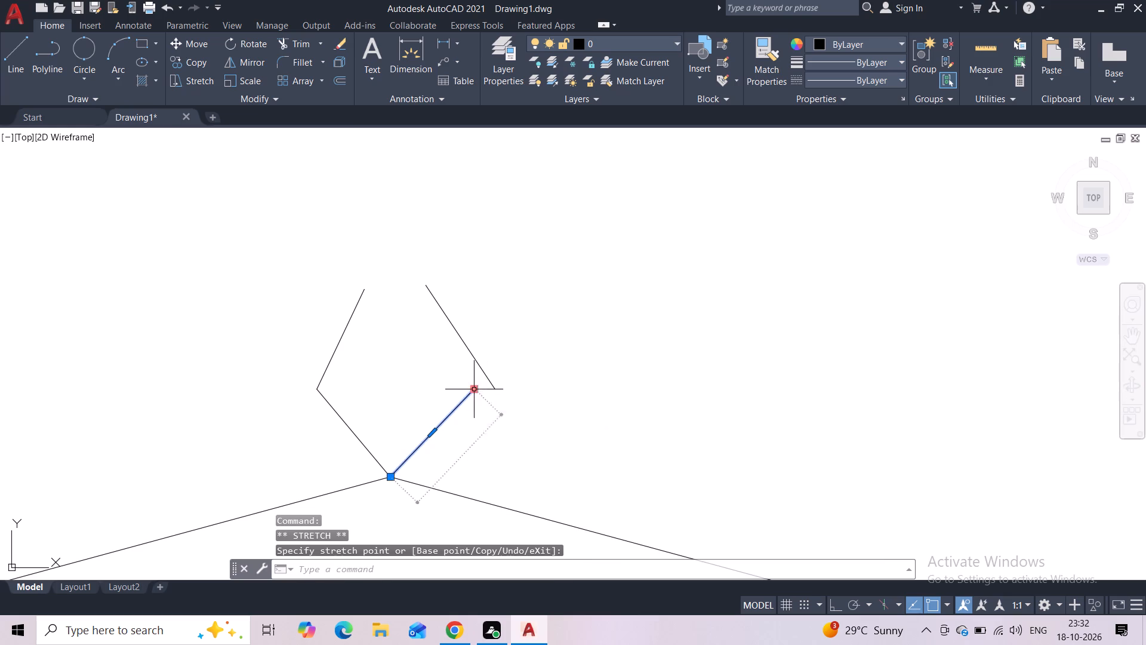
Stretch the lower end of the finial's upper right segment inwards to meet the shifted end of the lower right segment.
{"action": "left_click", "coordinate": [486, 354]}
{"action": "left_click", "coordinate": [464, 363]}
{"action": "left_click", "coordinate": [493, 393]}
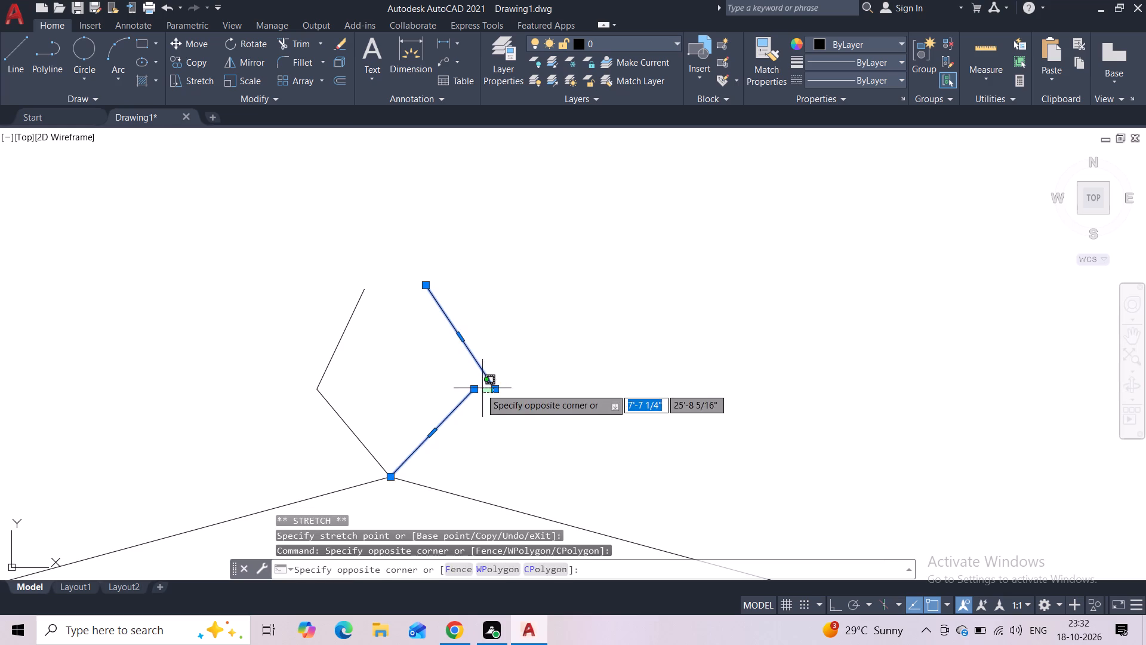
{"action": "left_click", "coordinate": [475, 388]}
{"action": "key", "text": "Escape"}
{"action": "left_click", "coordinate": [494, 367]}
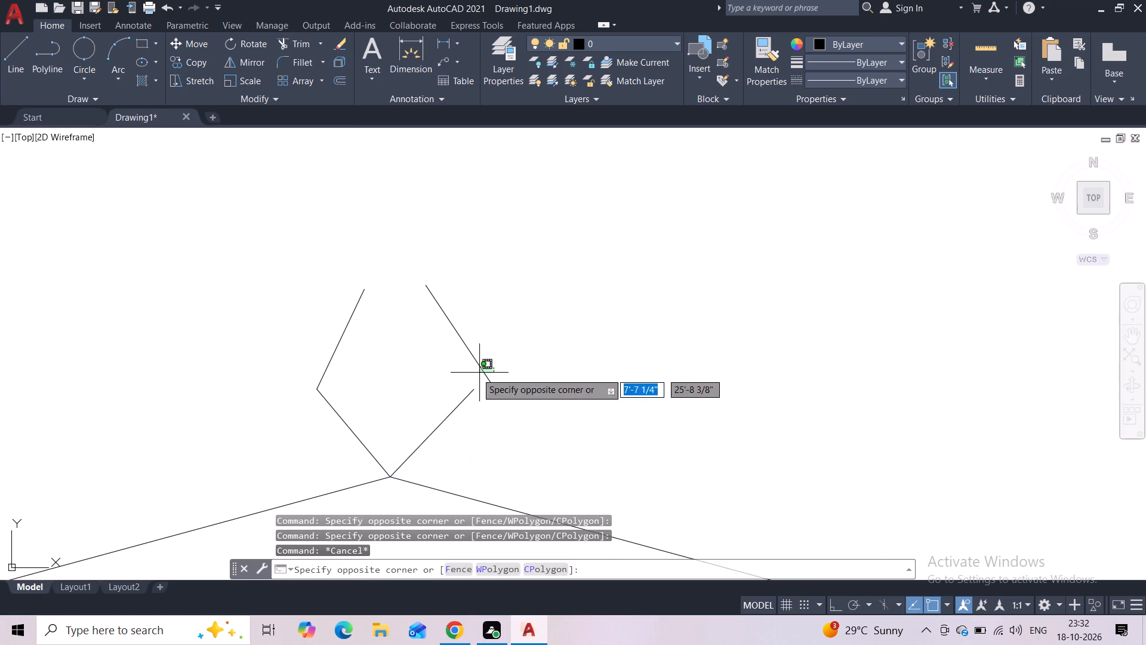
{"action": "left_click", "coordinate": [473, 373]}
{"action": "left_click", "coordinate": [494, 391]}
{"action": "left_click", "coordinate": [470, 394]}
{"action": "key", "text": "Escape"}
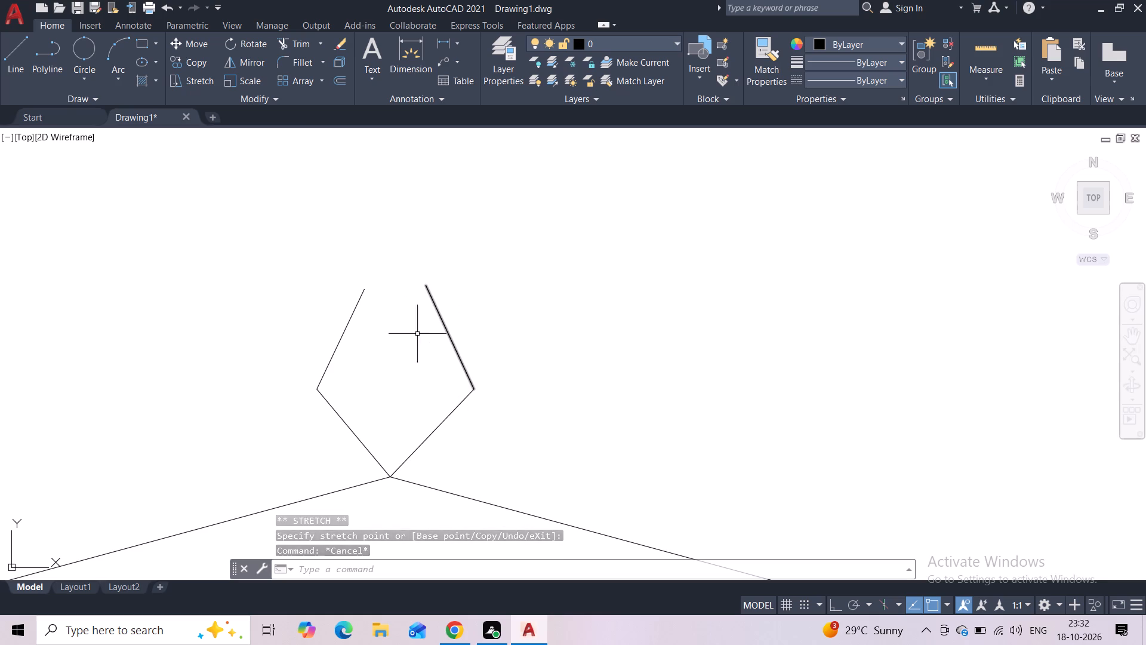
Draw a flared collar polyline joining the finial's two upper ends, with outward-sloping sides and a level top about 1/4" wide.
{"action": "left_click", "coordinate": [58, 63]}
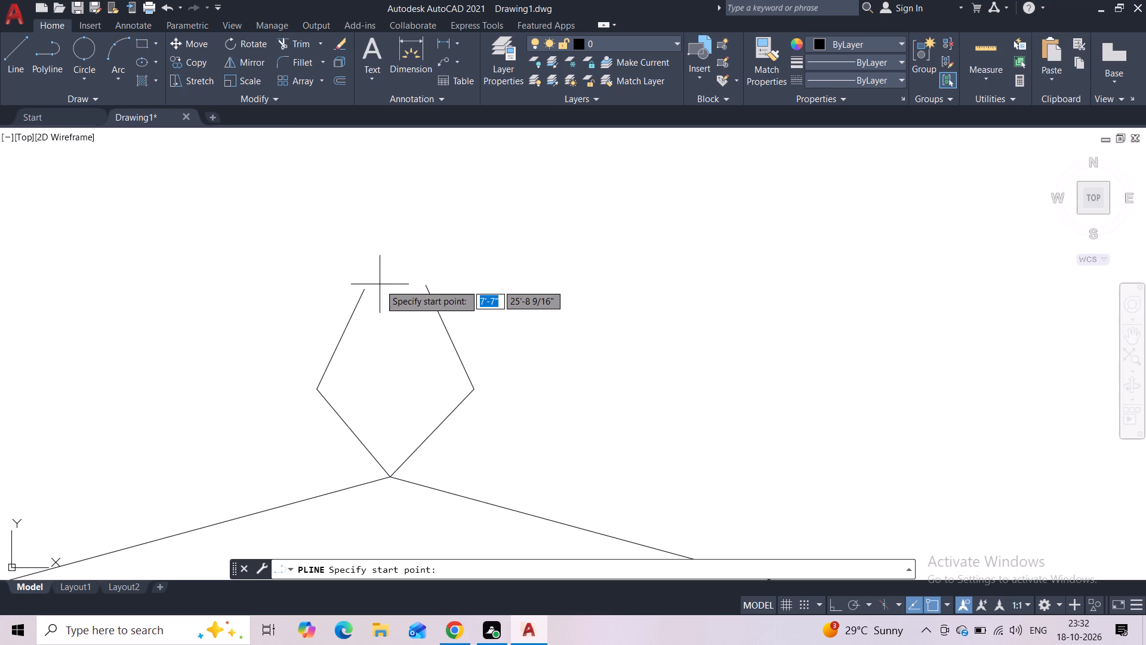
{"action": "left_click", "coordinate": [360, 290]}
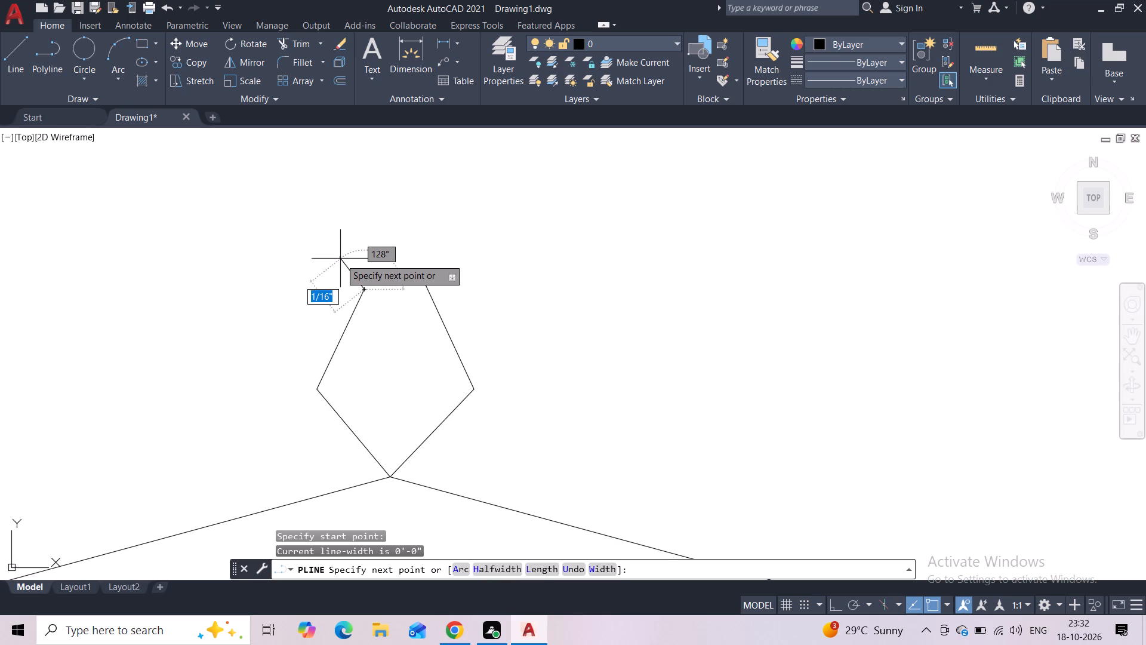
{"action": "left_click", "coordinate": [340, 251]}
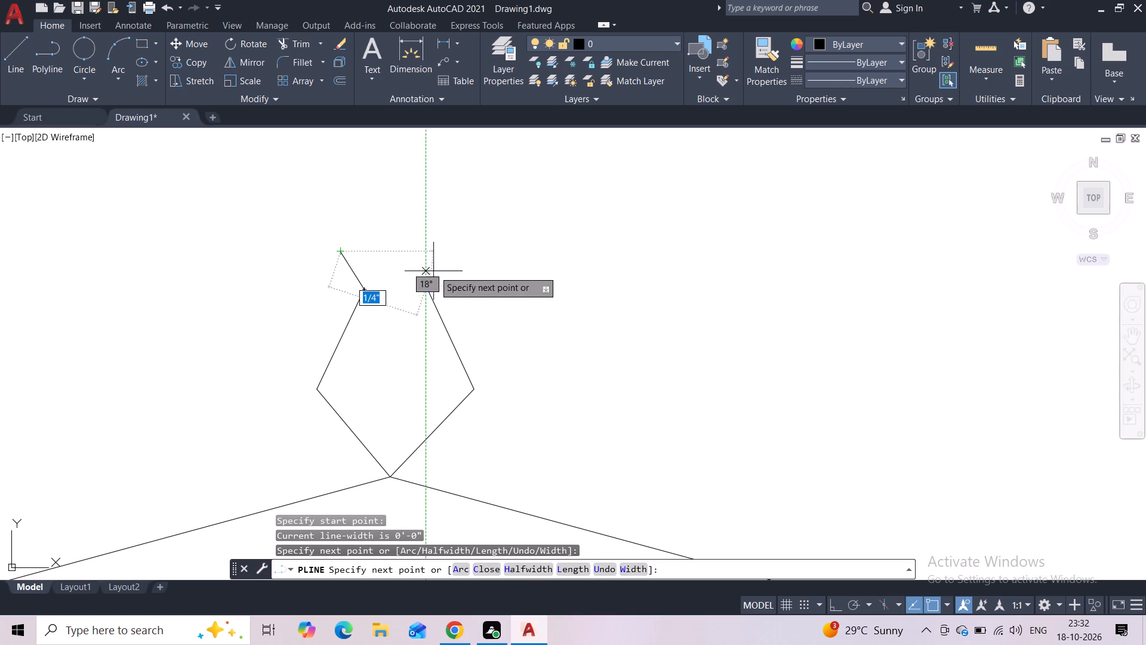
{"action": "left_click", "coordinate": [440, 251]}
{"action": "left_click", "coordinate": [427, 282]}
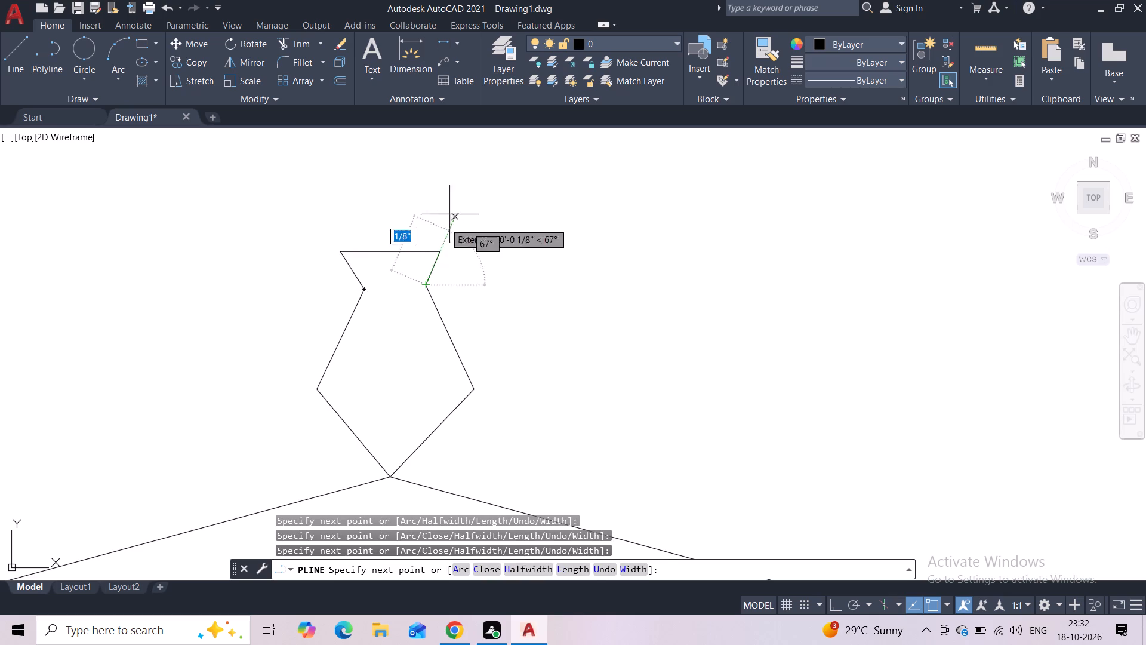
{"action": "key", "text": "Escape"}
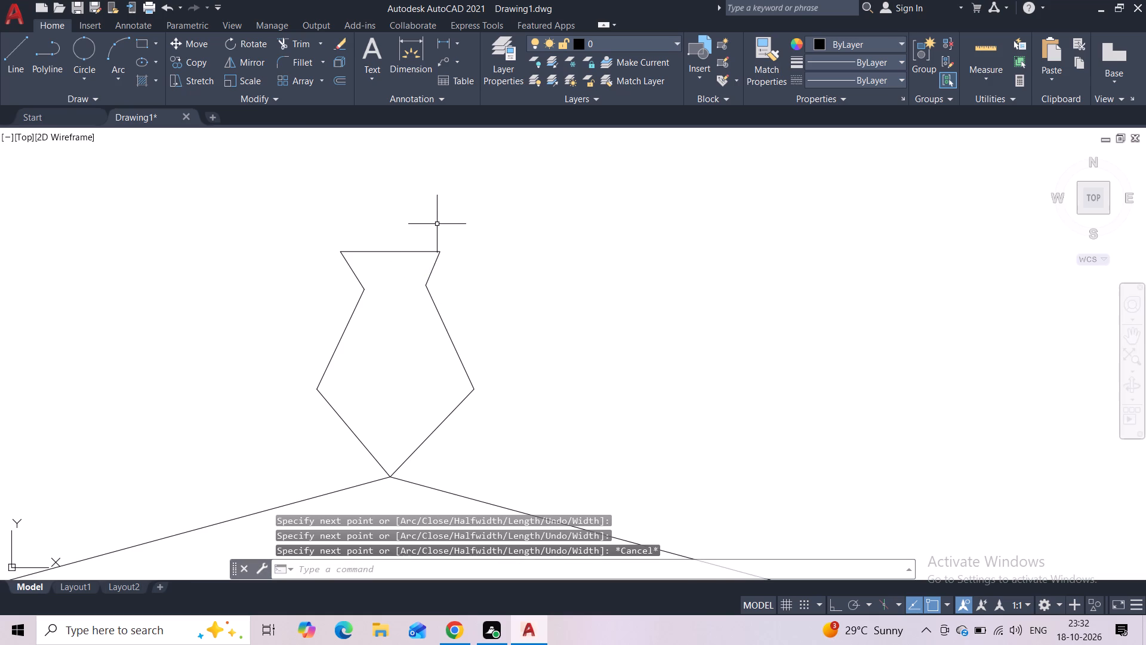
Draw a pointed spire polyline between the collar's top corners, with its apex centred about 7/16" above the collar.
{"action": "middle_click_drag", "start_coordinate": [435, 226], "coordinate": [428, 334]}
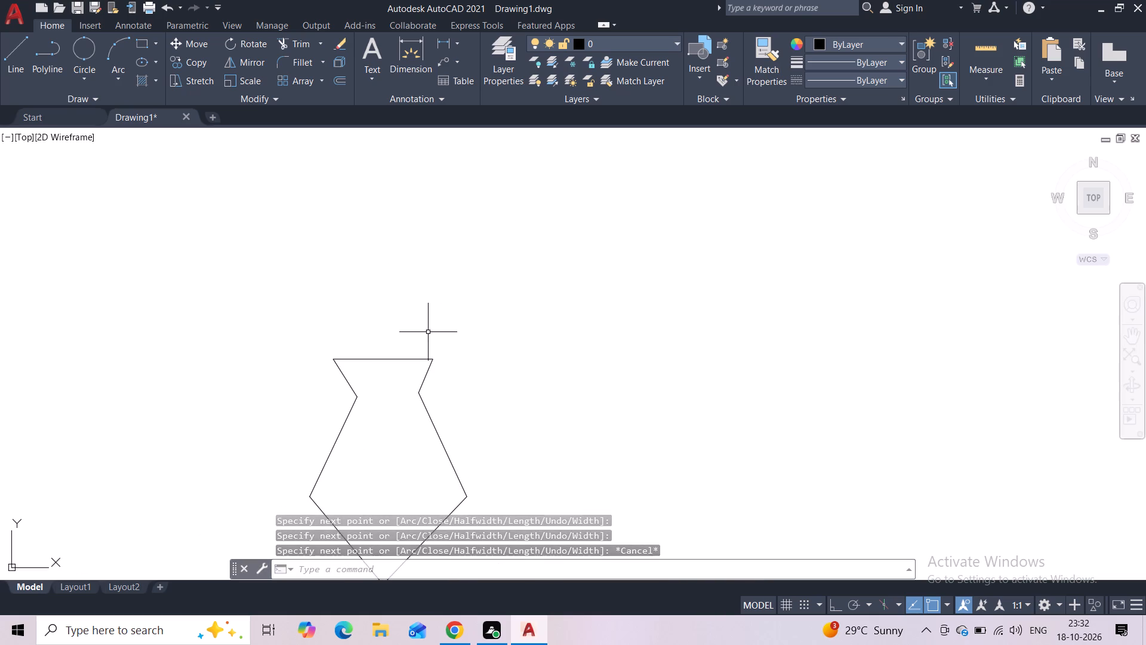
{"action": "key", "text": "space"}
{"action": "left_click", "coordinate": [334, 356]}
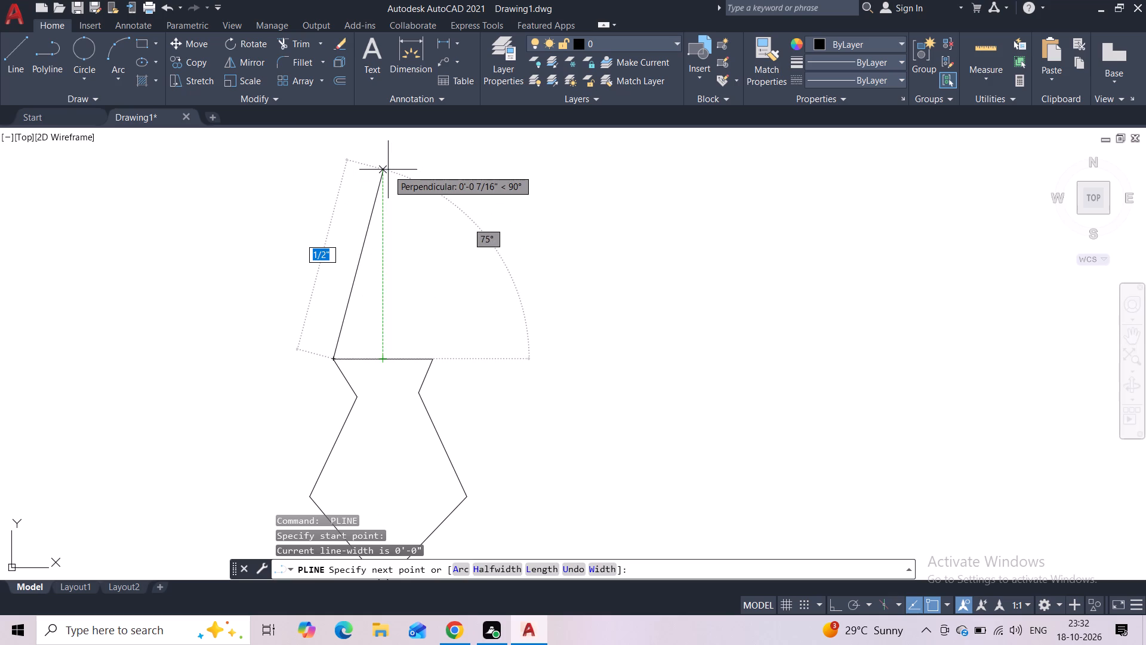
{"action": "left_click", "coordinate": [388, 170]}
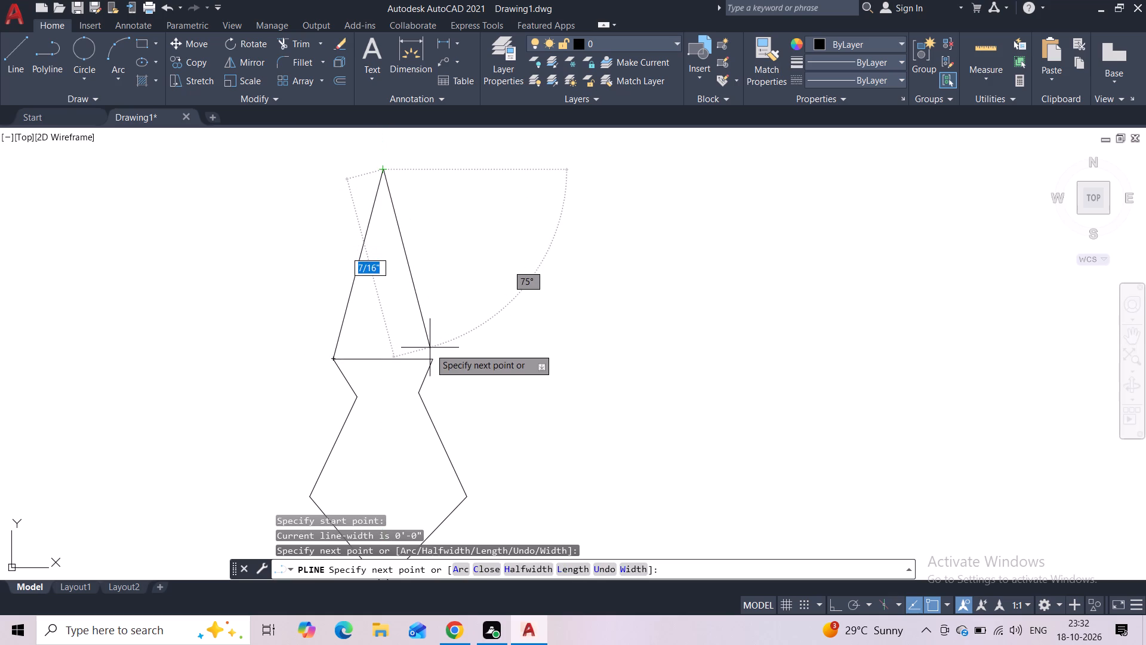
{"action": "left_click", "coordinate": [434, 357]}
{"action": "key", "text": "Escape"}
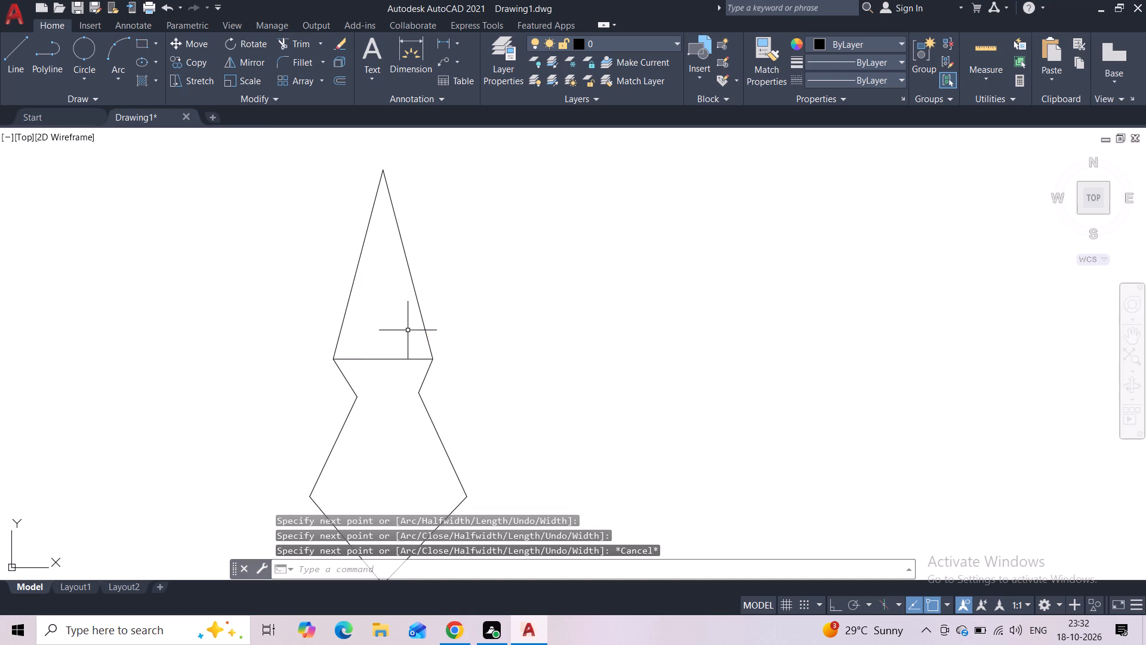
Trim away the horizontal line between the collar and the spire so the finial is one open outline.
{"action": "left_click", "coordinate": [279, 47]}
{"action": "left_click_drag", "start_coordinate": [393, 337], "coordinate": [391, 394]}
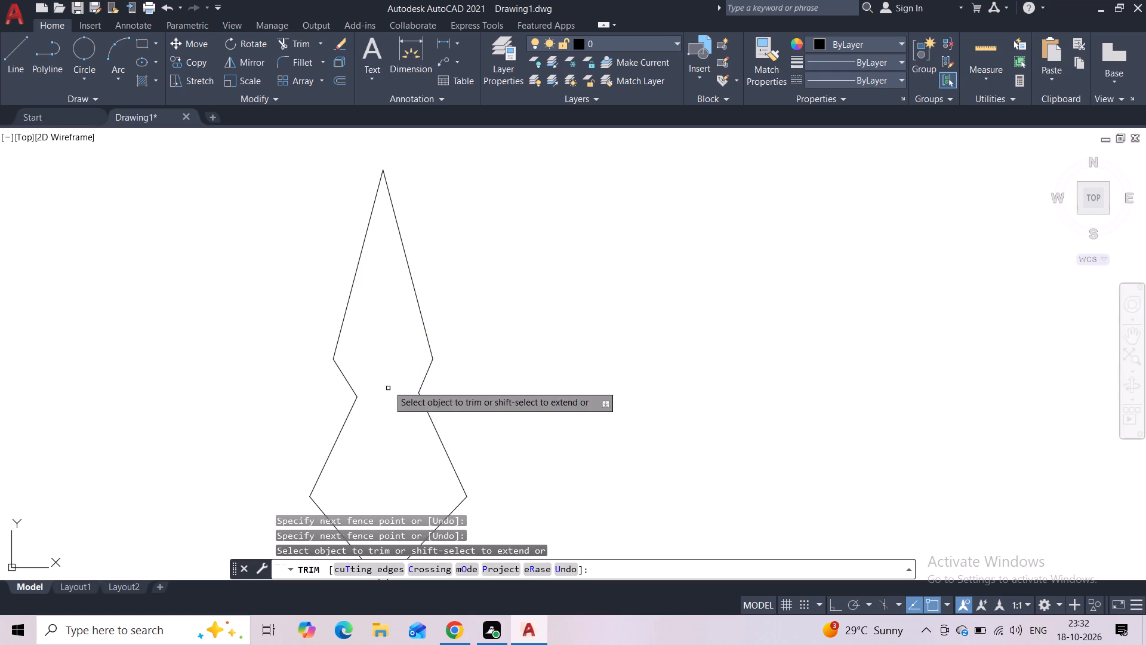
{"action": "scroll", "coordinate": [388, 385], "scroll_direction": "down", "scroll_amount": 4}
{"action": "scroll", "coordinate": [464, 364], "scroll_direction": "down", "scroll_amount": 2}
{"action": "key", "text": "Escape"}
Scale the whole finial up from its bottom tip on the dome's apex until it is nearly as tall as the dome.
{"action": "scroll", "coordinate": [497, 357], "scroll_direction": "down", "scroll_amount": 5}
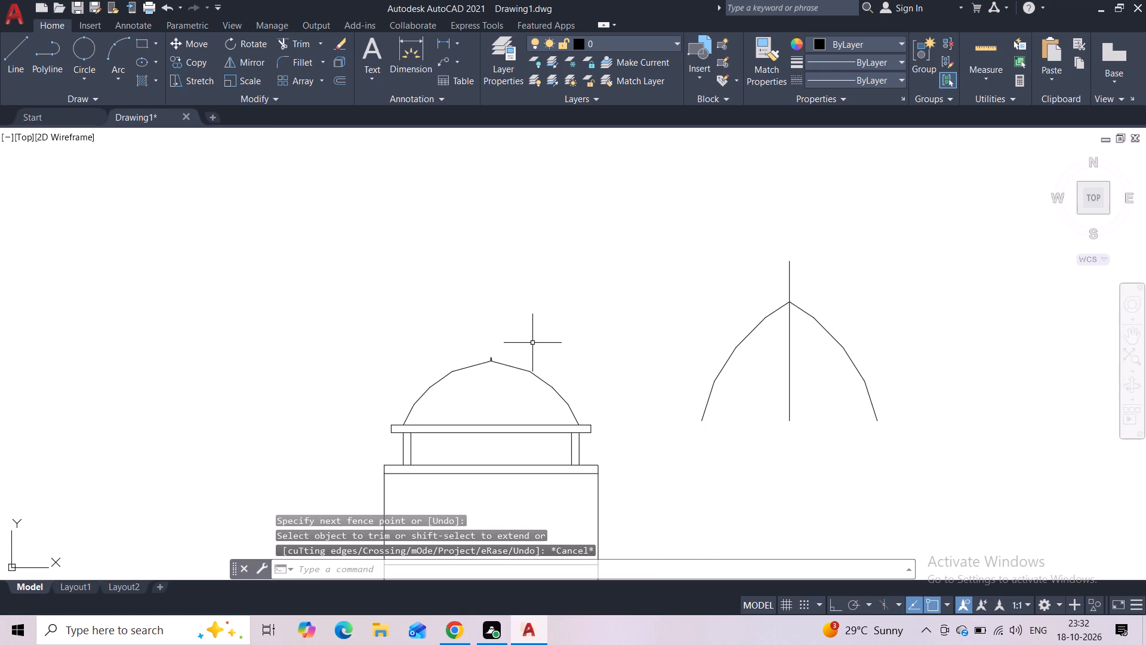
{"action": "scroll", "coordinate": [471, 361], "scroll_direction": "up", "scroll_amount": 5}
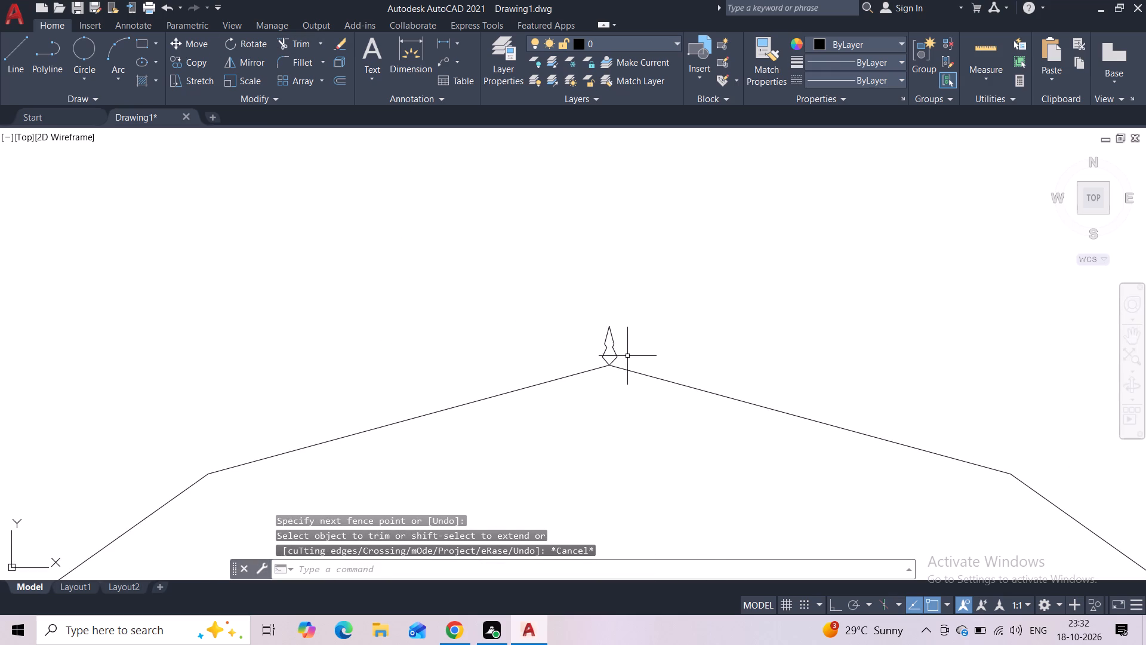
{"action": "scroll", "coordinate": [627, 355], "scroll_direction": "up", "scroll_amount": 3}
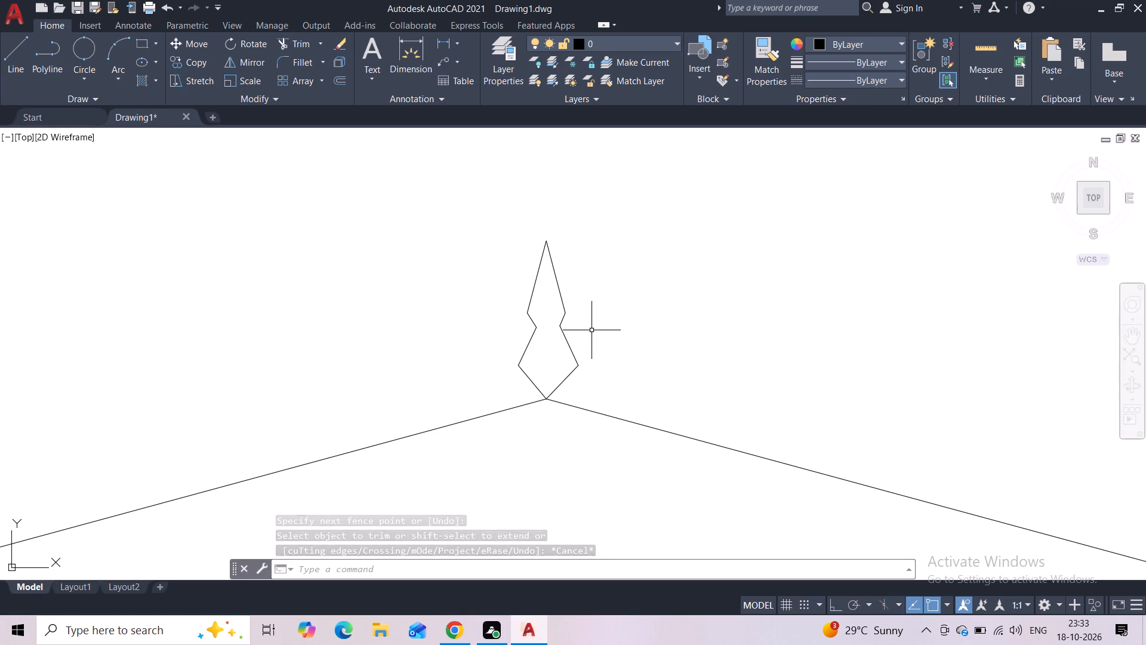
{"action": "left_click", "coordinate": [621, 268]}
{"action": "left_click", "coordinate": [514, 359]}
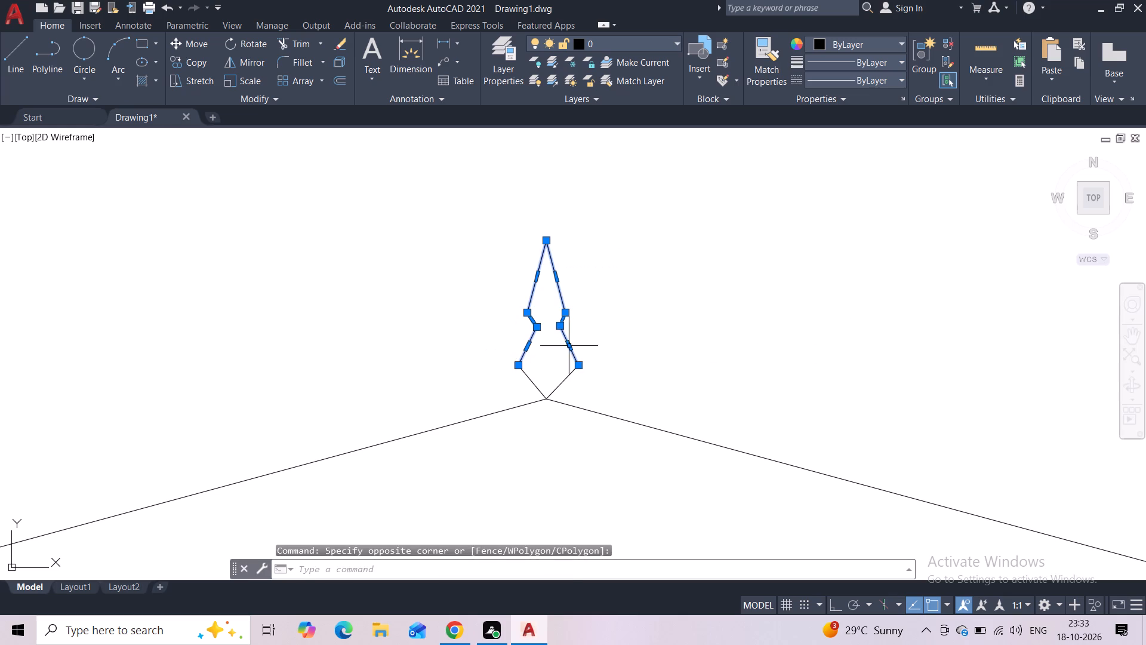
{"action": "left_click", "coordinate": [606, 364]}
{"action": "left_click", "coordinate": [483, 379]}
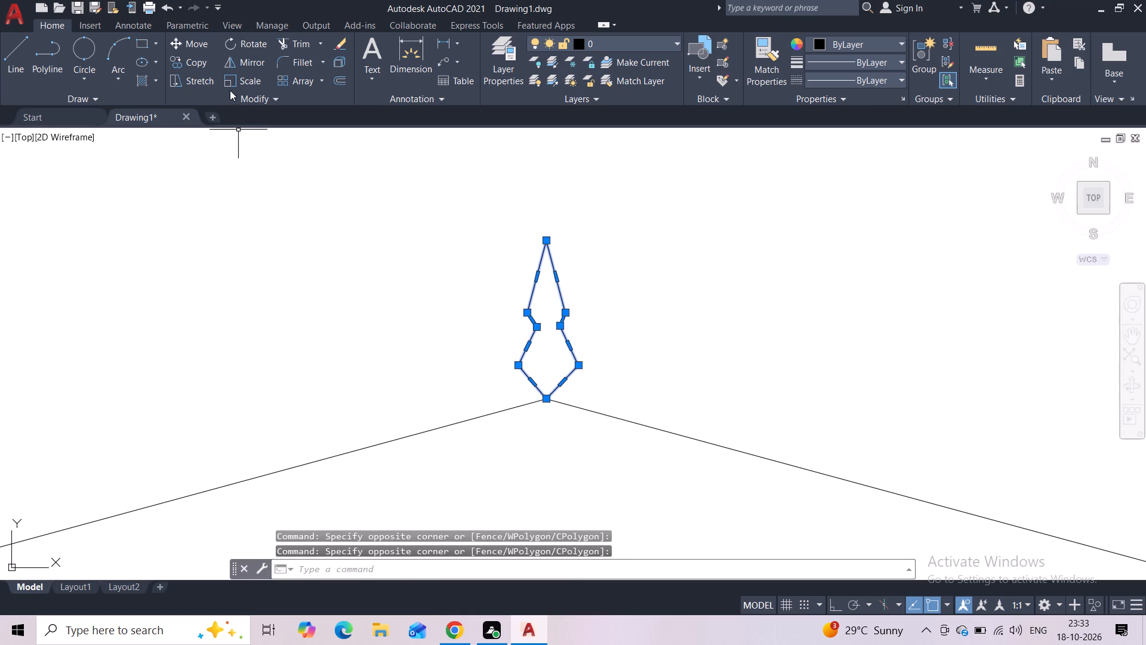
{"action": "left_click", "coordinate": [233, 83]}
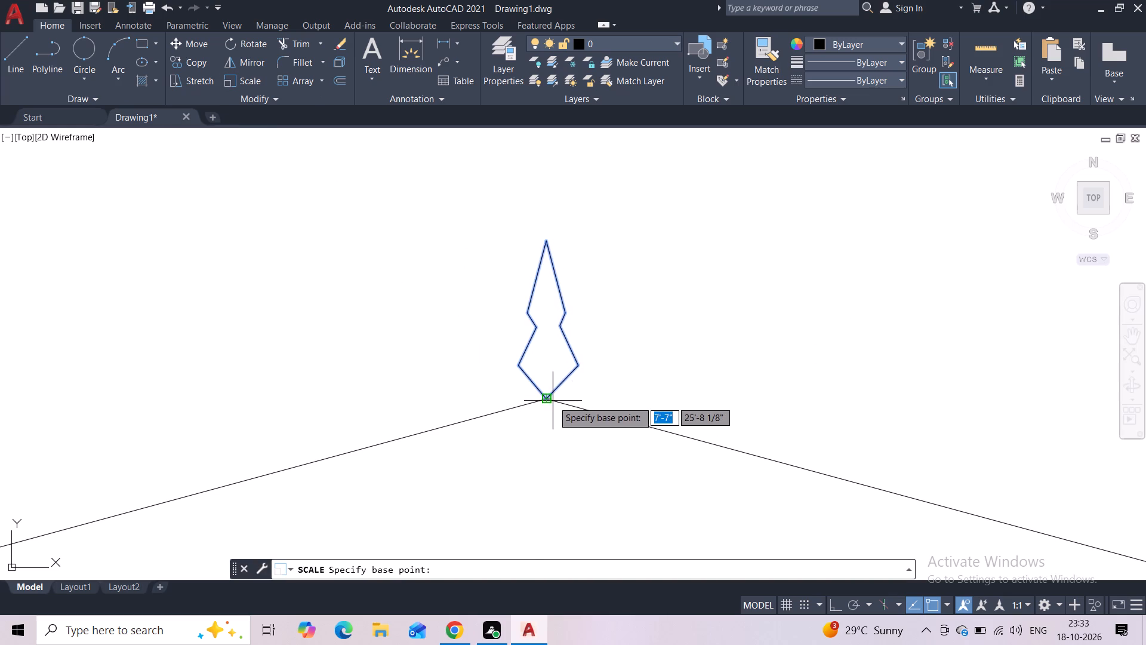
{"action": "left_click", "coordinate": [553, 401]}
{"action": "middle_click_drag", "start_coordinate": [547, 238], "coordinate": [520, 430]}
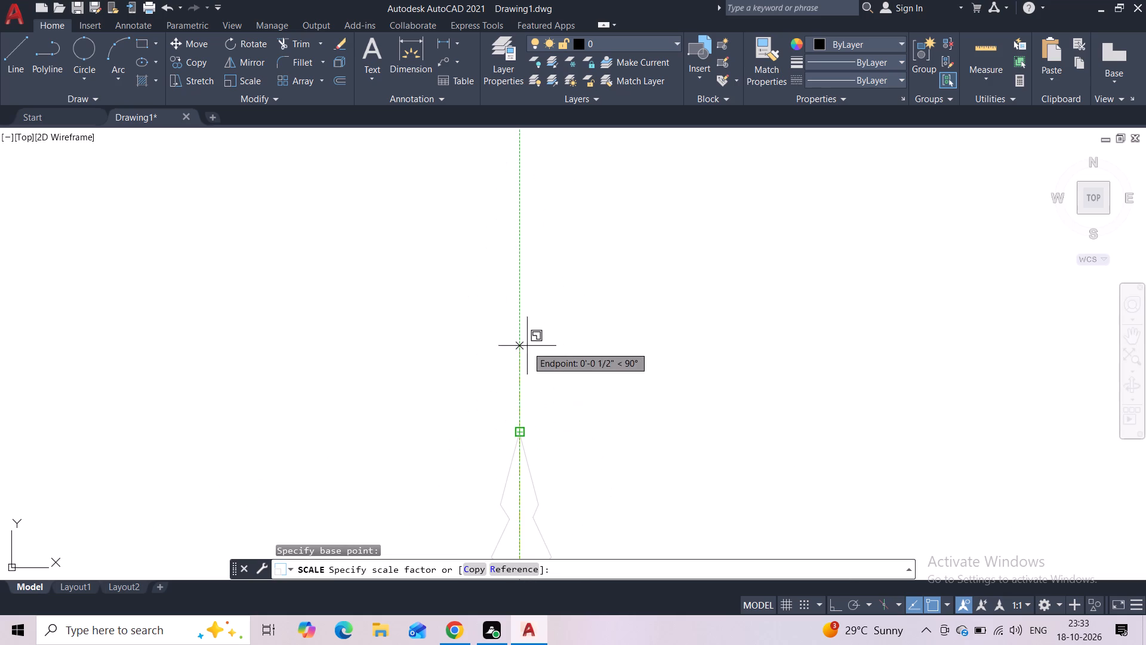
{"action": "scroll", "coordinate": [527, 322], "scroll_direction": "down", "scroll_amount": 8}
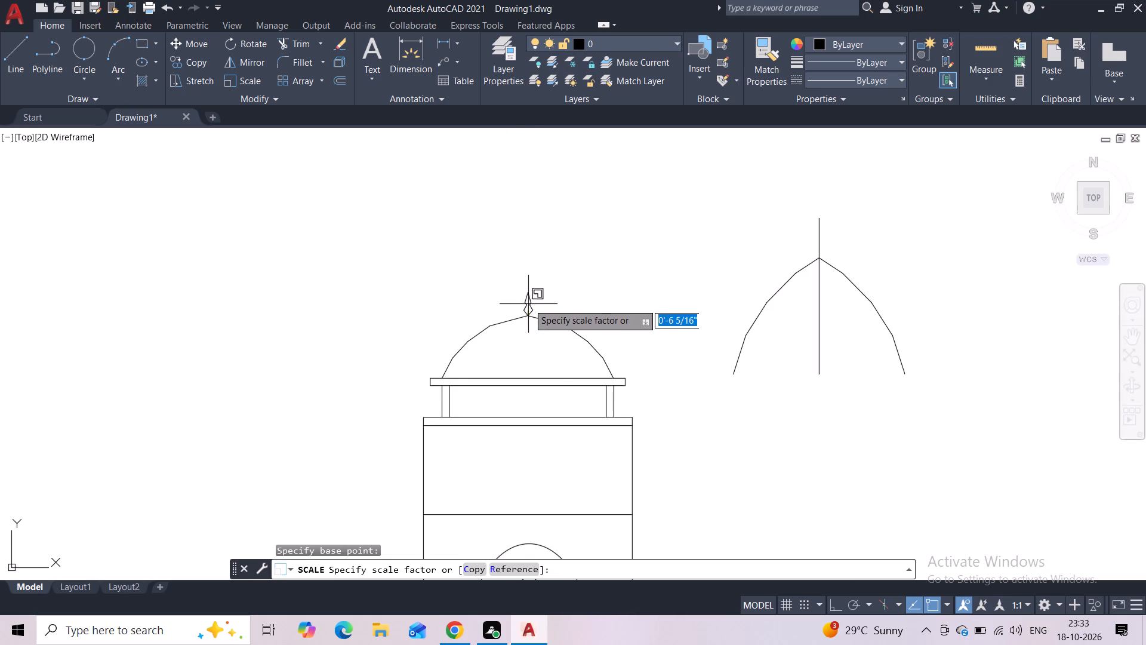
{"action": "scroll", "coordinate": [528, 302], "scroll_direction": "down", "scroll_amount": 2}
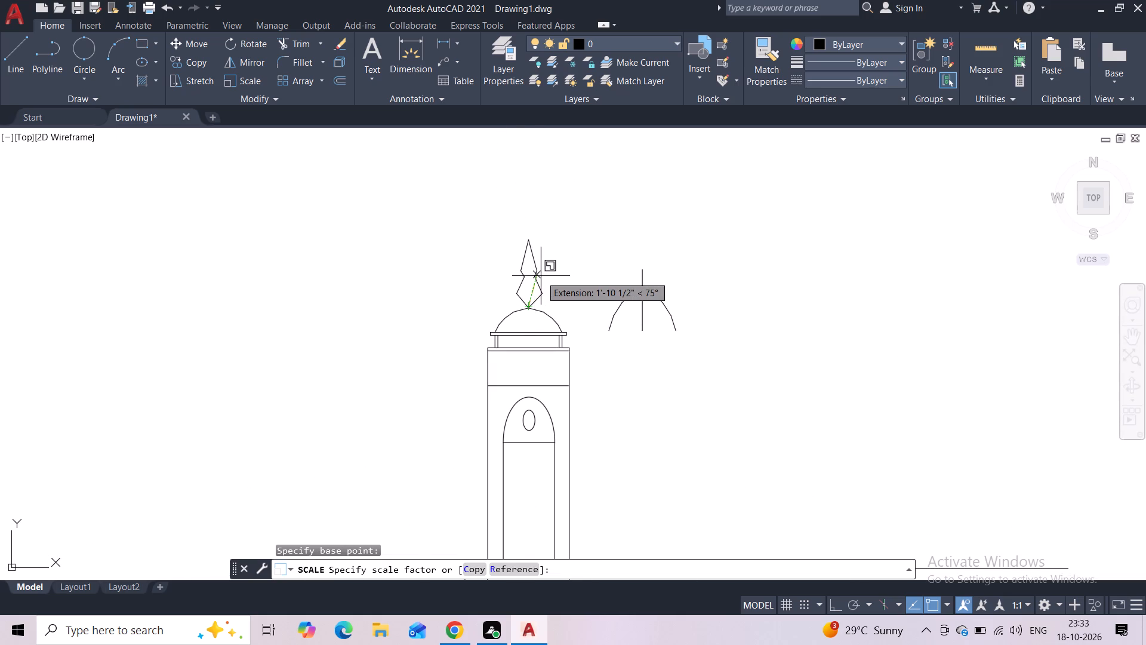
{"action": "scroll", "coordinate": [530, 284], "scroll_direction": "up", "scroll_amount": 3}
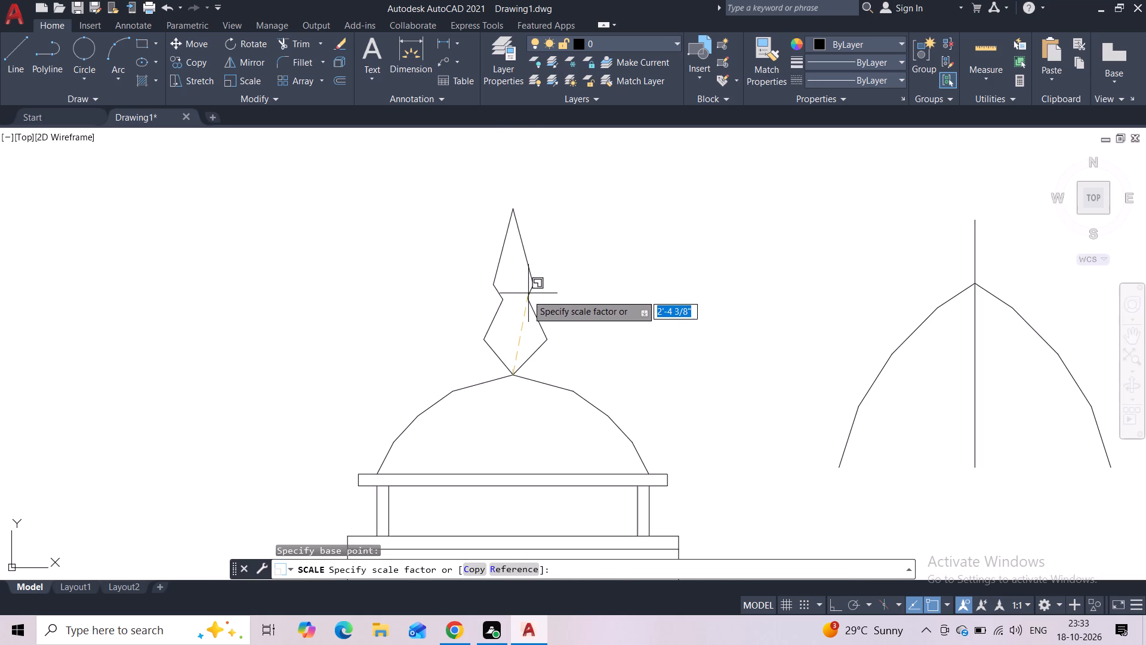
{"action": "left_click", "coordinate": [517, 330]}
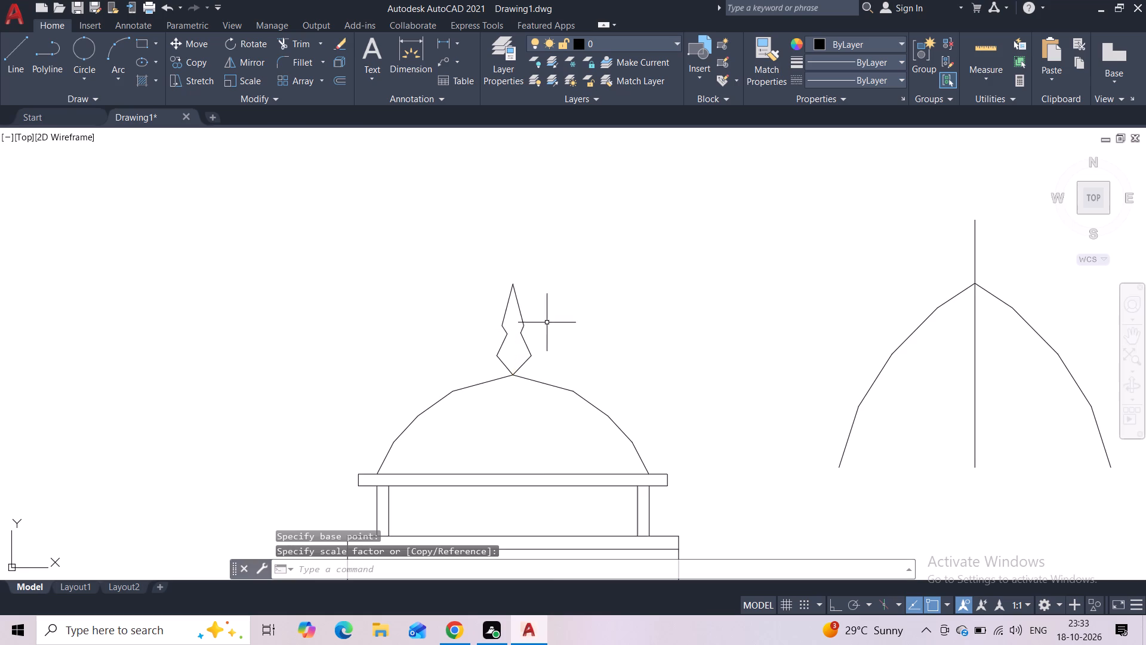
Move the spare pointed dome profile and its centre line from beside the dome to the clear space well above the tower.
{"action": "scroll", "coordinate": [599, 334], "scroll_direction": "down", "scroll_amount": 4}
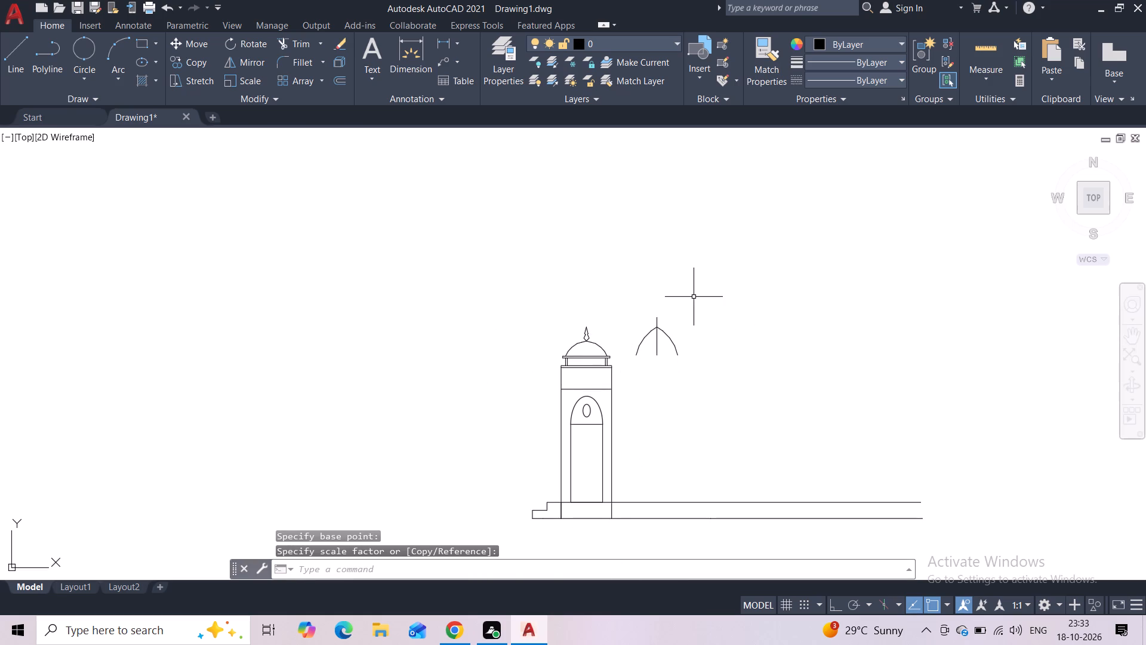
{"action": "left_click", "coordinate": [689, 307]}
{"action": "left_click", "coordinate": [642, 381]}
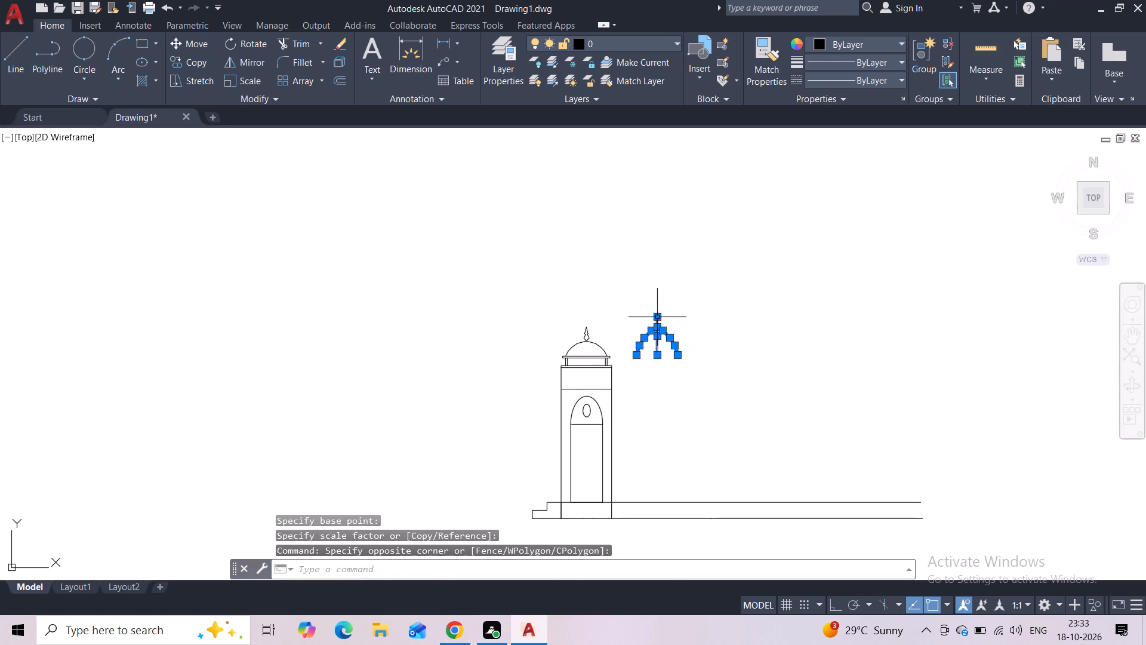
{"action": "left_click", "coordinate": [655, 318]}
{"action": "key", "text": "Escape"}
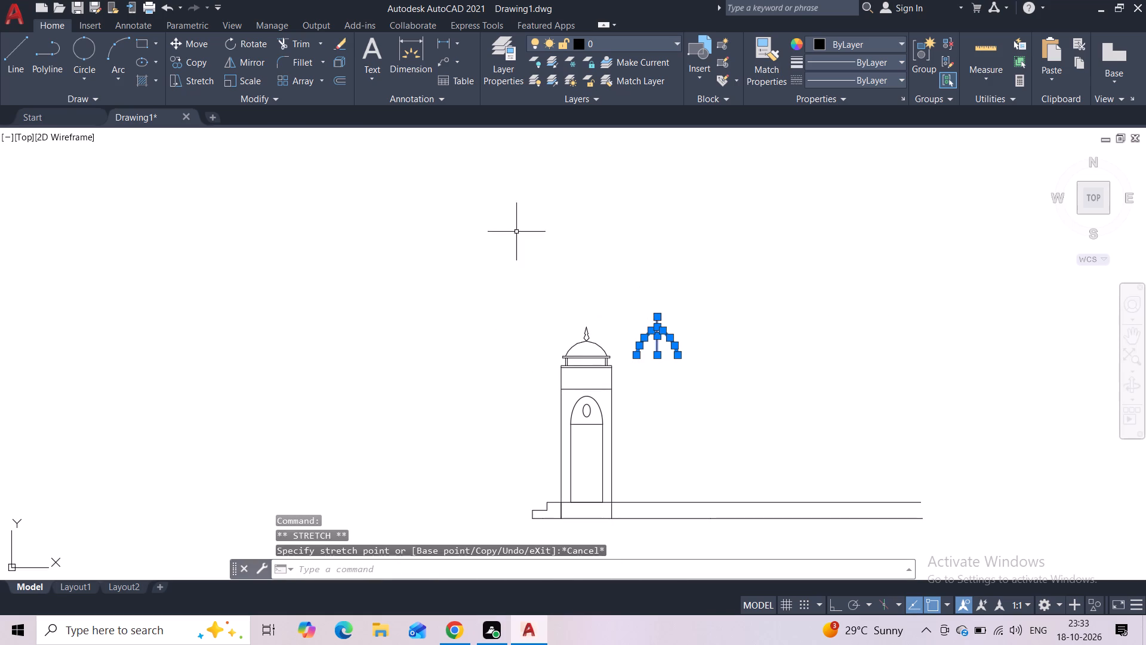
{"action": "left_click", "coordinate": [197, 46]}
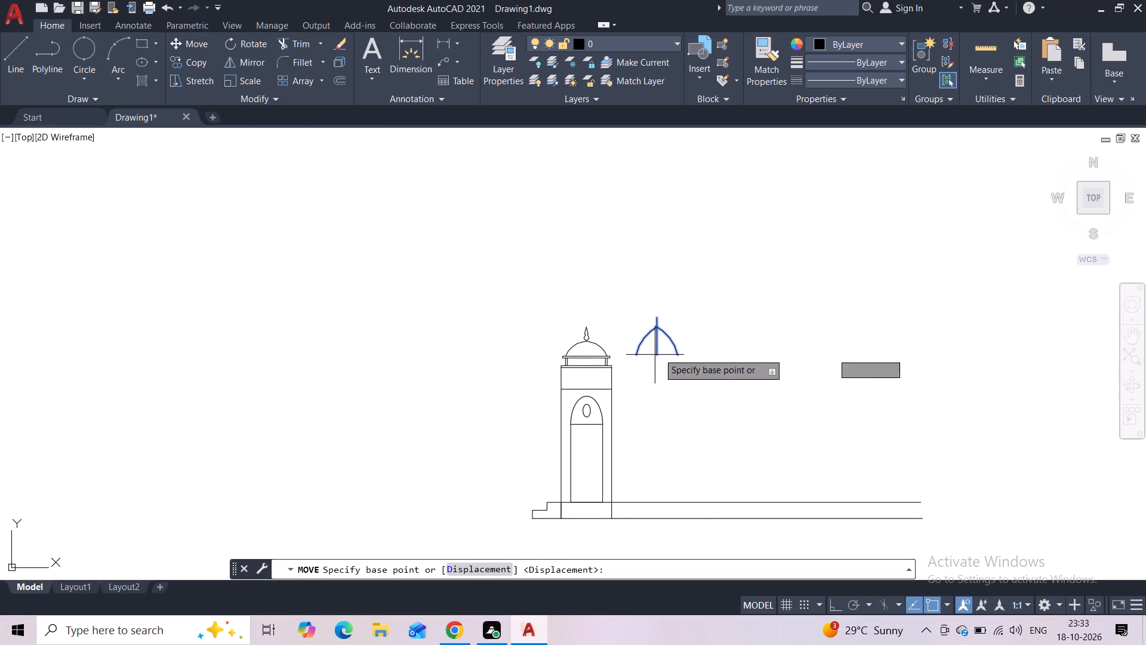
{"action": "left_click", "coordinate": [660, 353]}
{"action": "left_click", "coordinate": [594, 185]}
{"action": "key", "text": "Escape"}
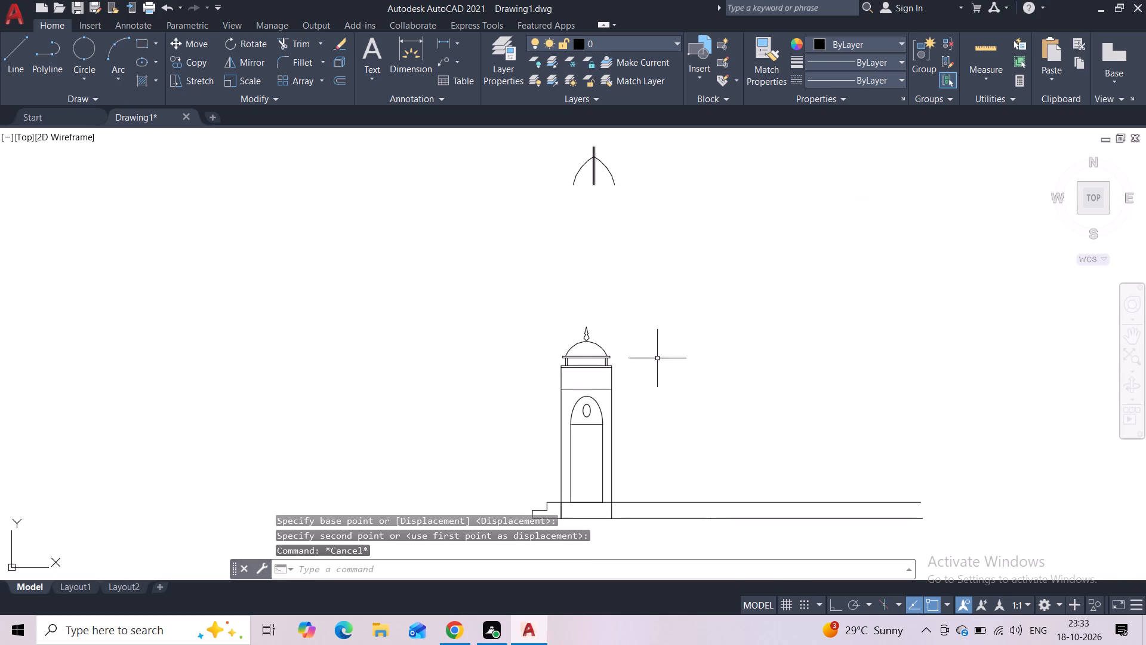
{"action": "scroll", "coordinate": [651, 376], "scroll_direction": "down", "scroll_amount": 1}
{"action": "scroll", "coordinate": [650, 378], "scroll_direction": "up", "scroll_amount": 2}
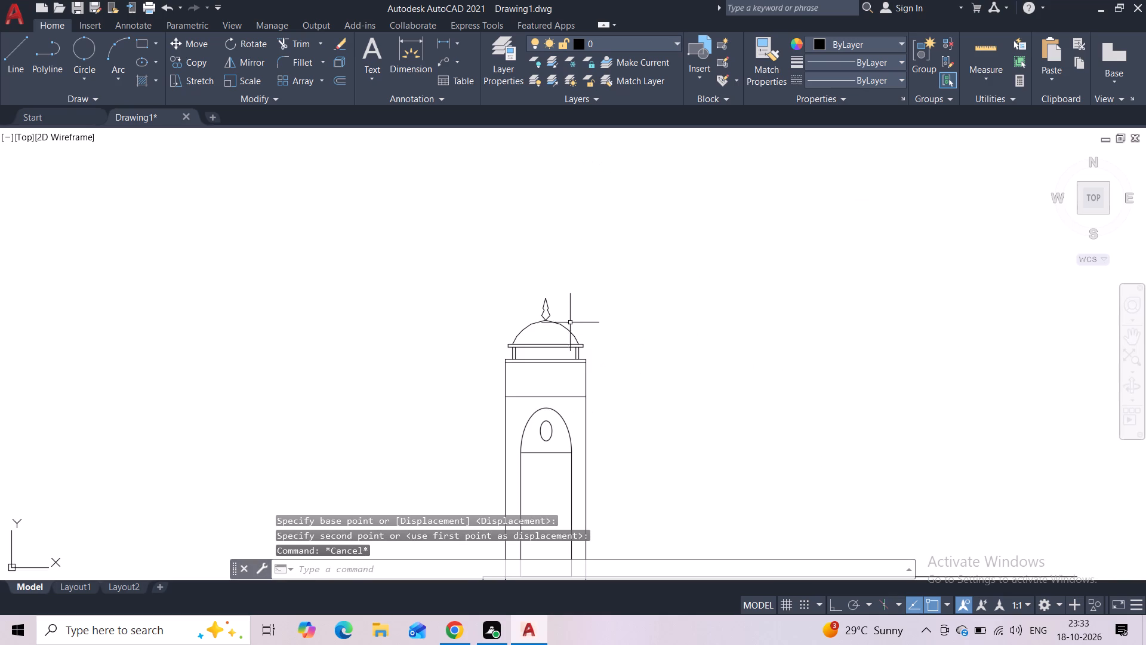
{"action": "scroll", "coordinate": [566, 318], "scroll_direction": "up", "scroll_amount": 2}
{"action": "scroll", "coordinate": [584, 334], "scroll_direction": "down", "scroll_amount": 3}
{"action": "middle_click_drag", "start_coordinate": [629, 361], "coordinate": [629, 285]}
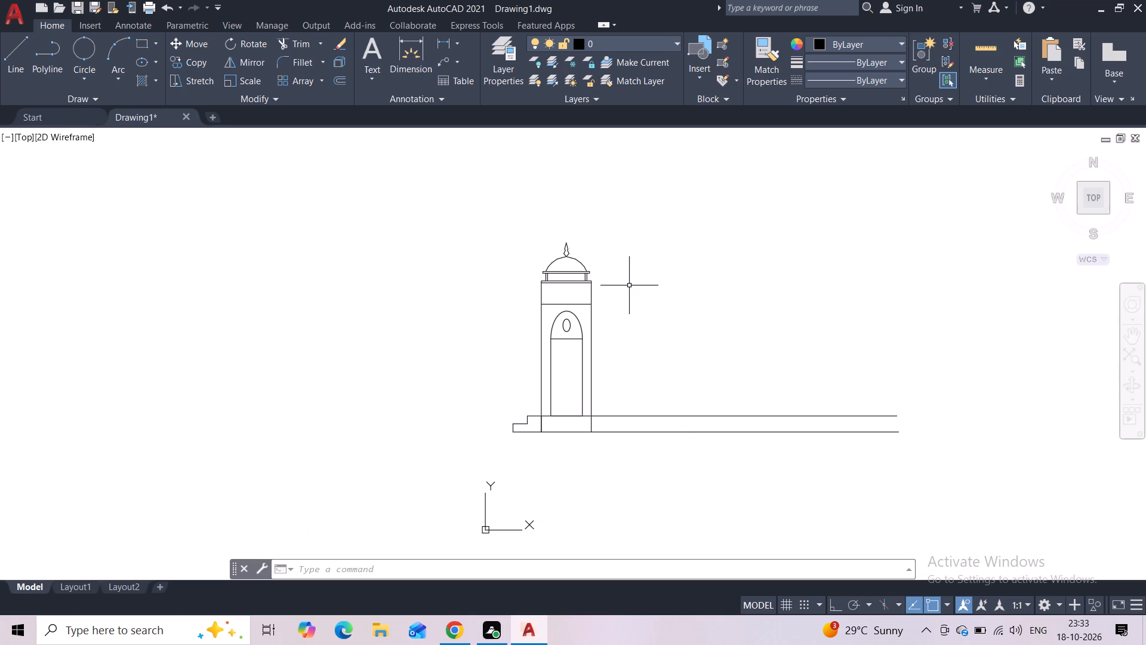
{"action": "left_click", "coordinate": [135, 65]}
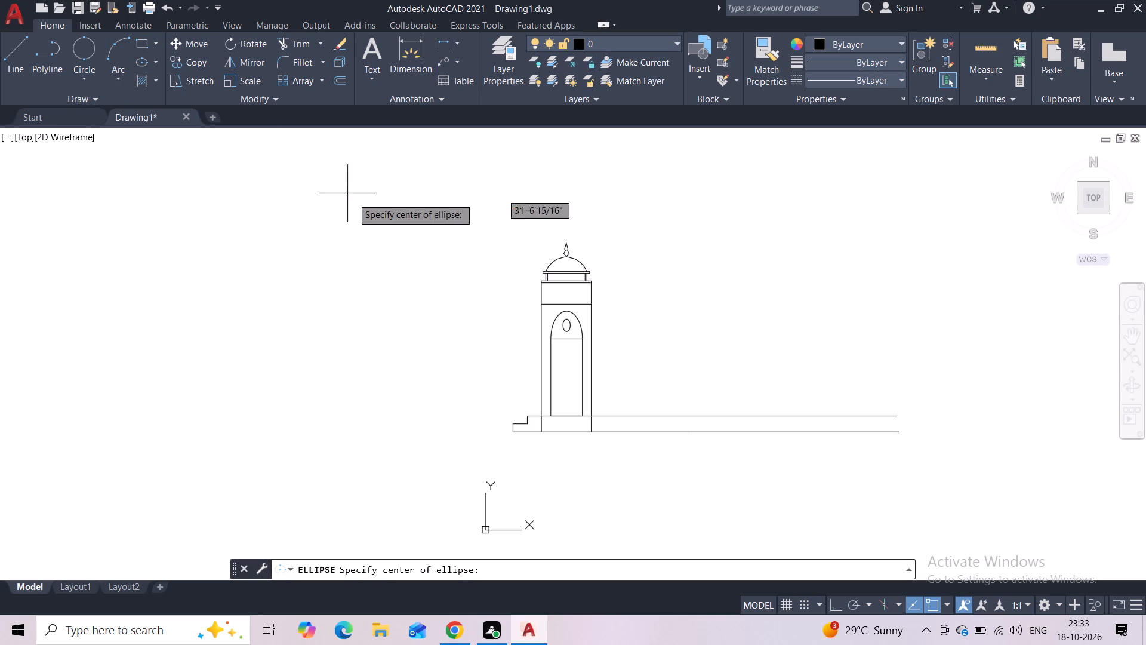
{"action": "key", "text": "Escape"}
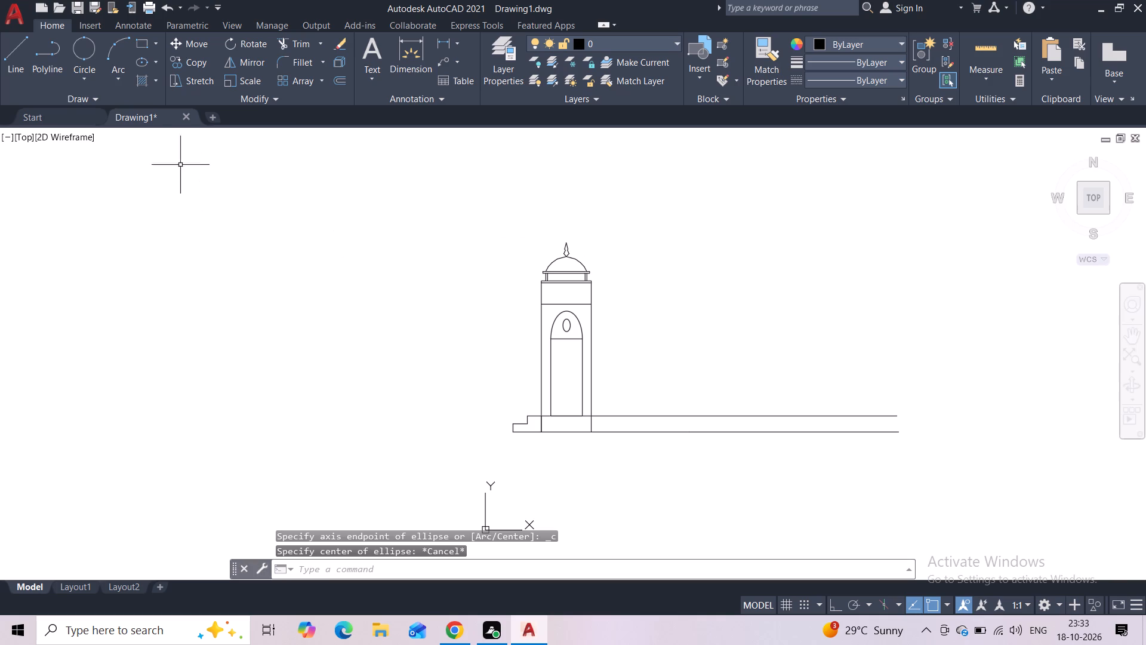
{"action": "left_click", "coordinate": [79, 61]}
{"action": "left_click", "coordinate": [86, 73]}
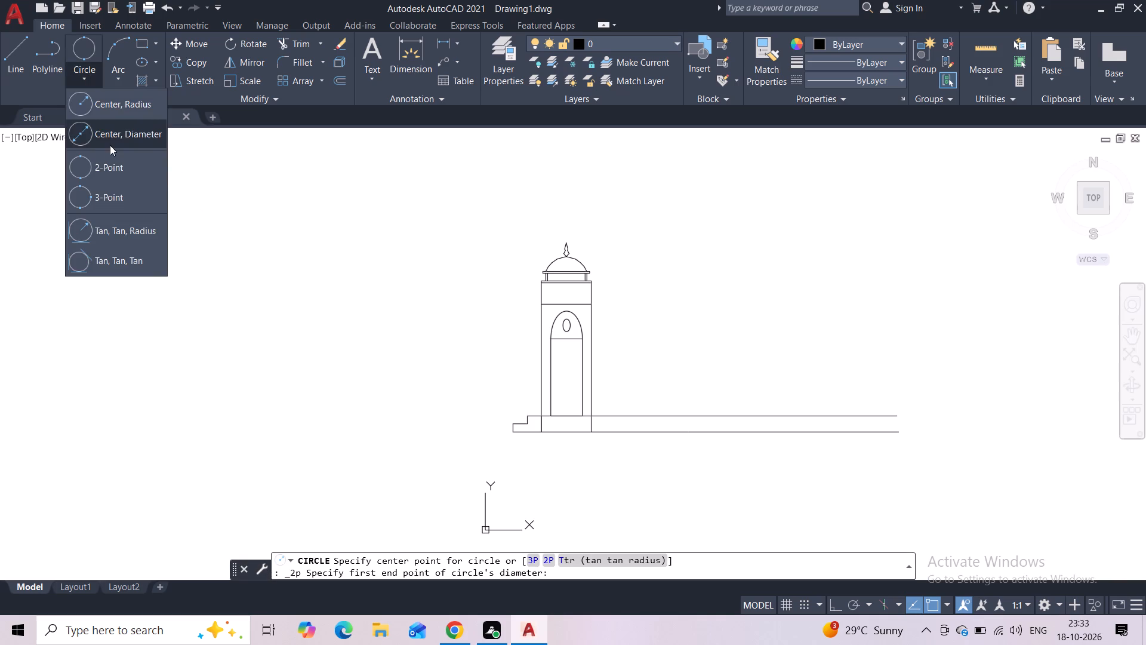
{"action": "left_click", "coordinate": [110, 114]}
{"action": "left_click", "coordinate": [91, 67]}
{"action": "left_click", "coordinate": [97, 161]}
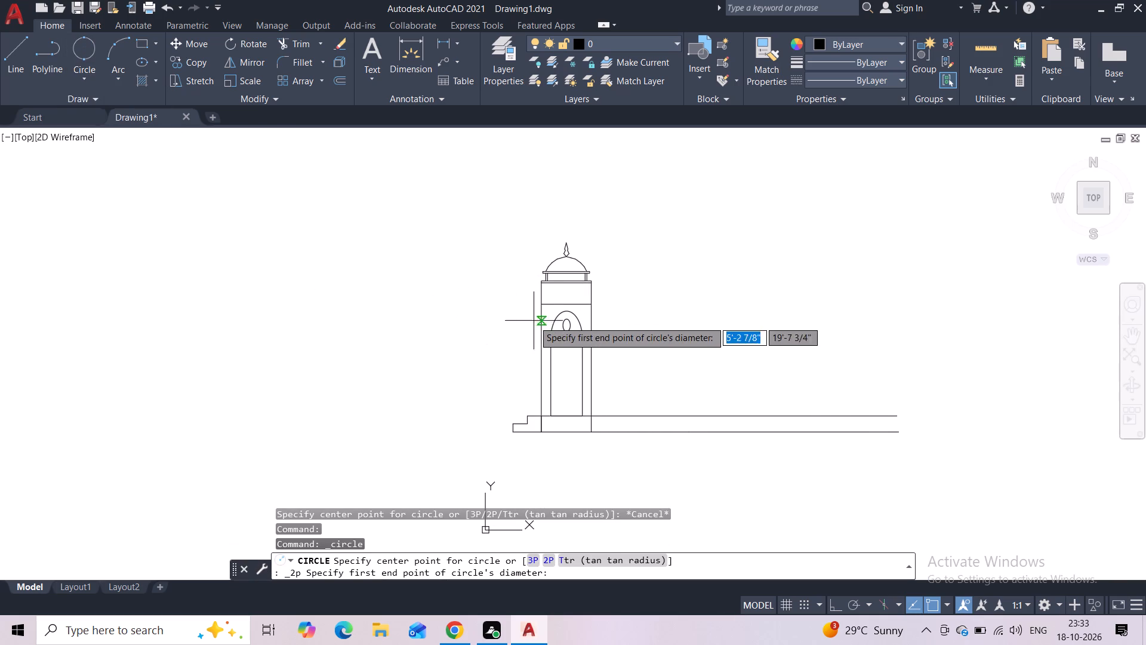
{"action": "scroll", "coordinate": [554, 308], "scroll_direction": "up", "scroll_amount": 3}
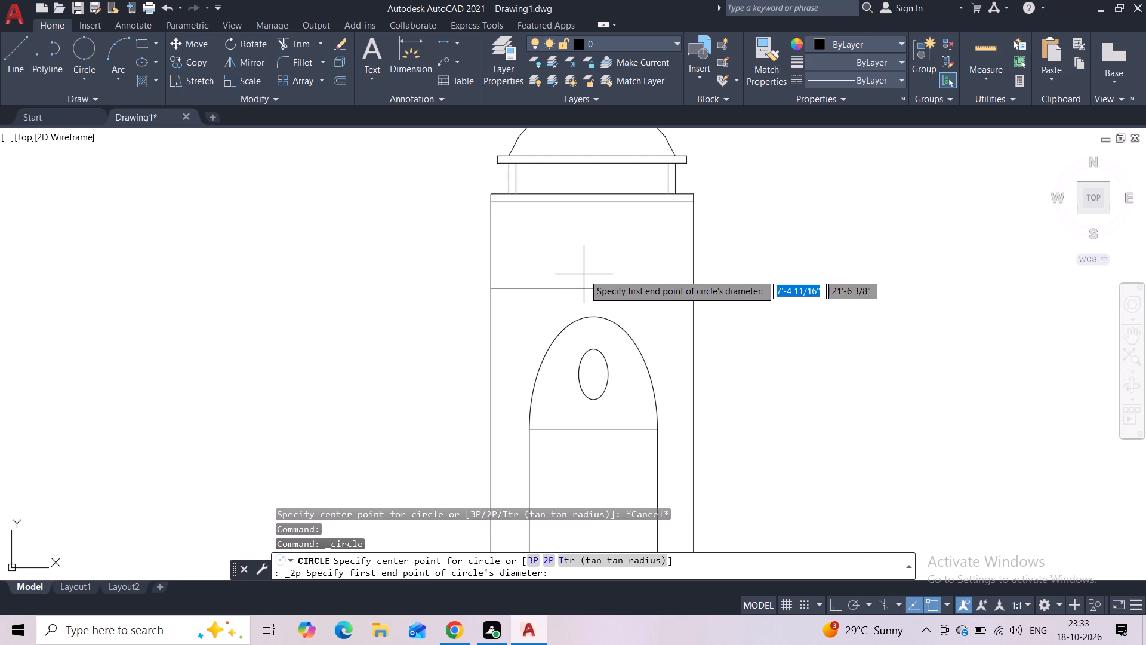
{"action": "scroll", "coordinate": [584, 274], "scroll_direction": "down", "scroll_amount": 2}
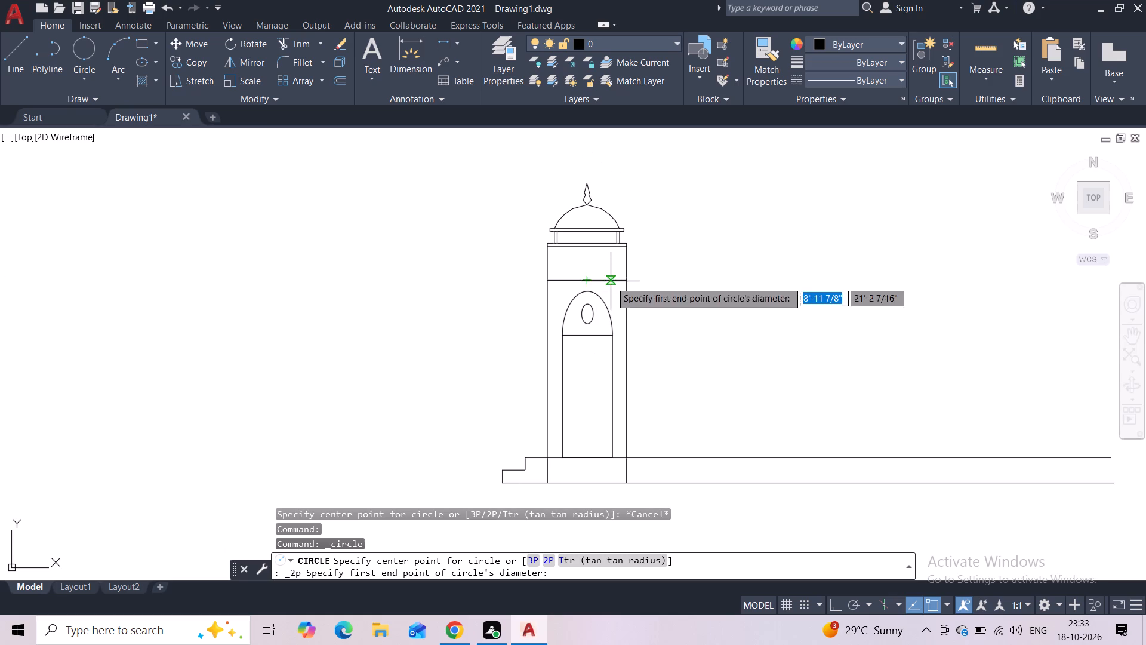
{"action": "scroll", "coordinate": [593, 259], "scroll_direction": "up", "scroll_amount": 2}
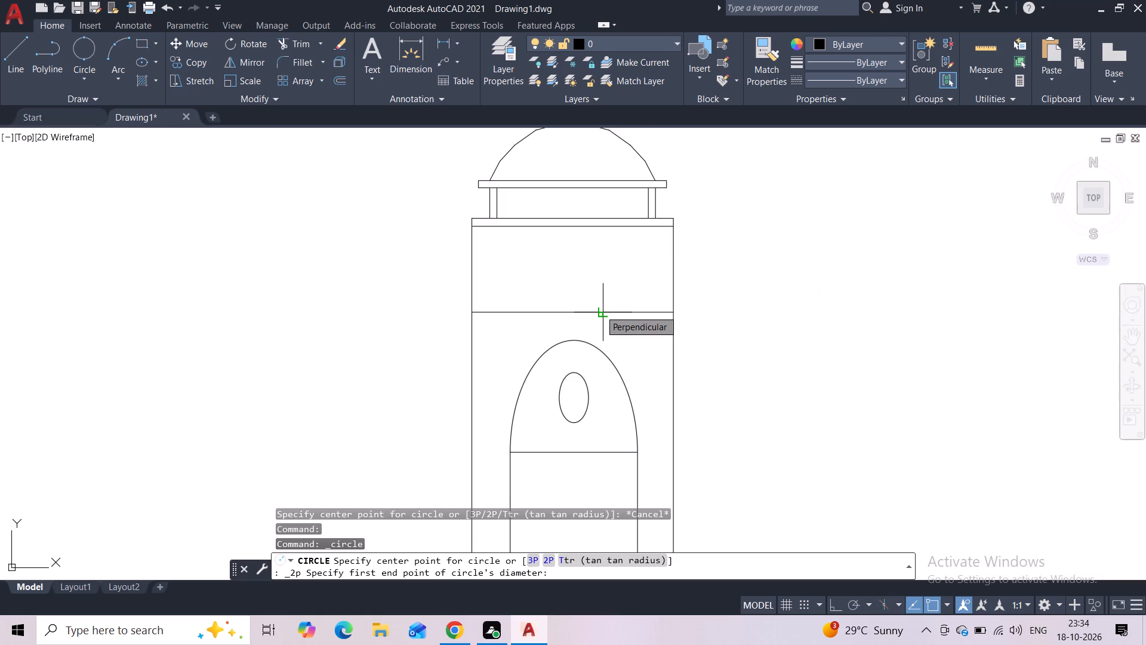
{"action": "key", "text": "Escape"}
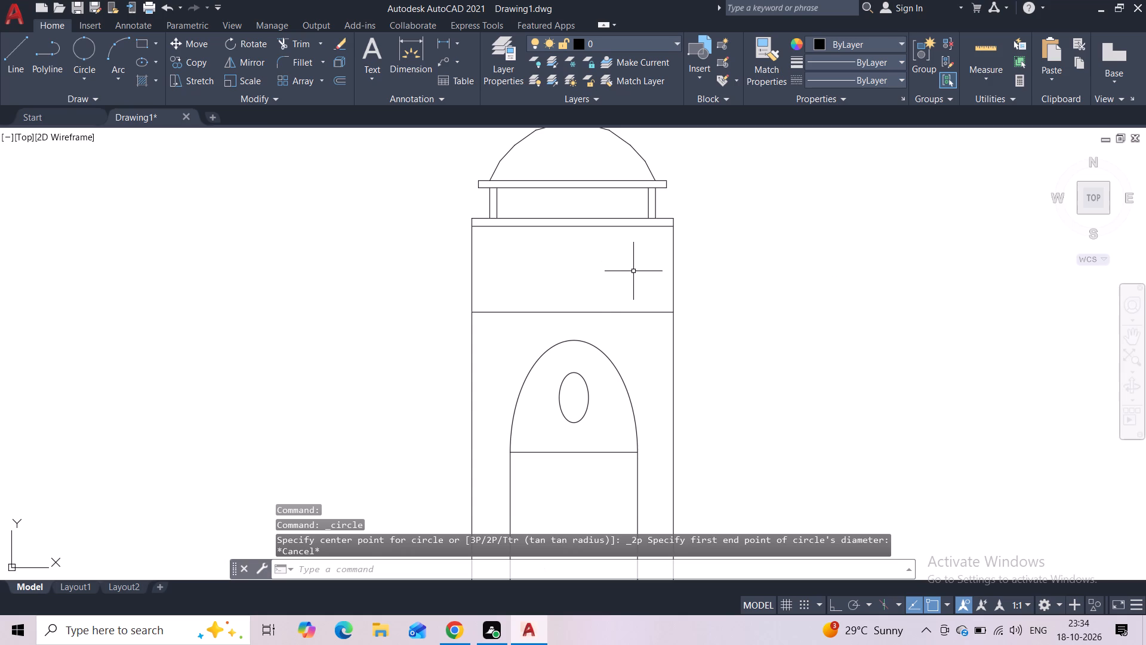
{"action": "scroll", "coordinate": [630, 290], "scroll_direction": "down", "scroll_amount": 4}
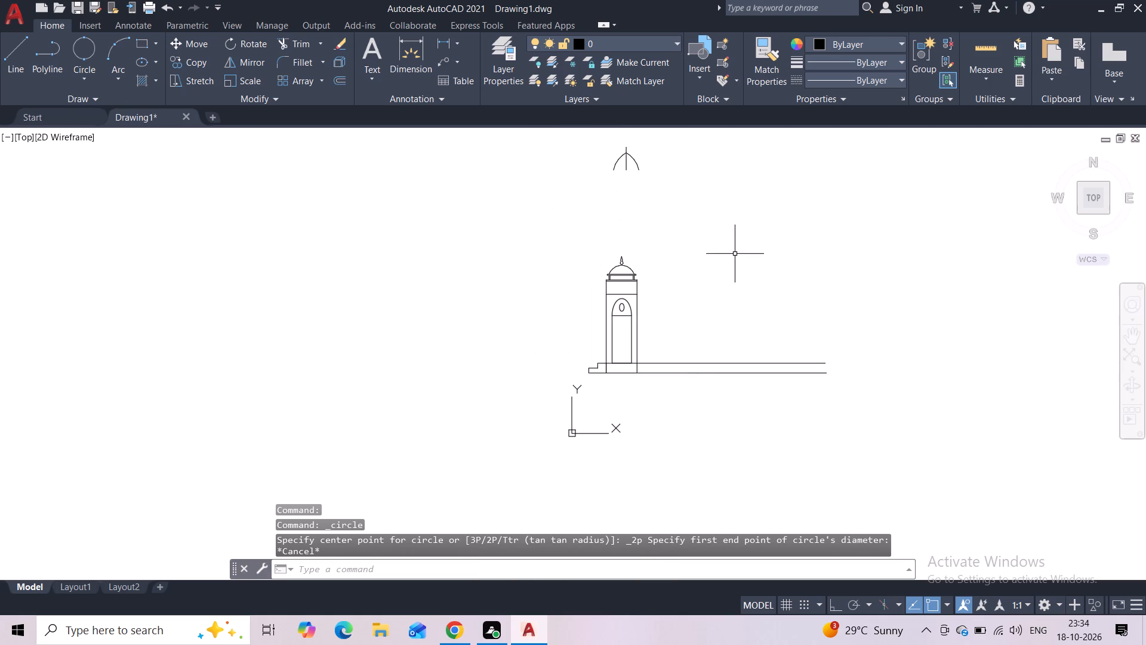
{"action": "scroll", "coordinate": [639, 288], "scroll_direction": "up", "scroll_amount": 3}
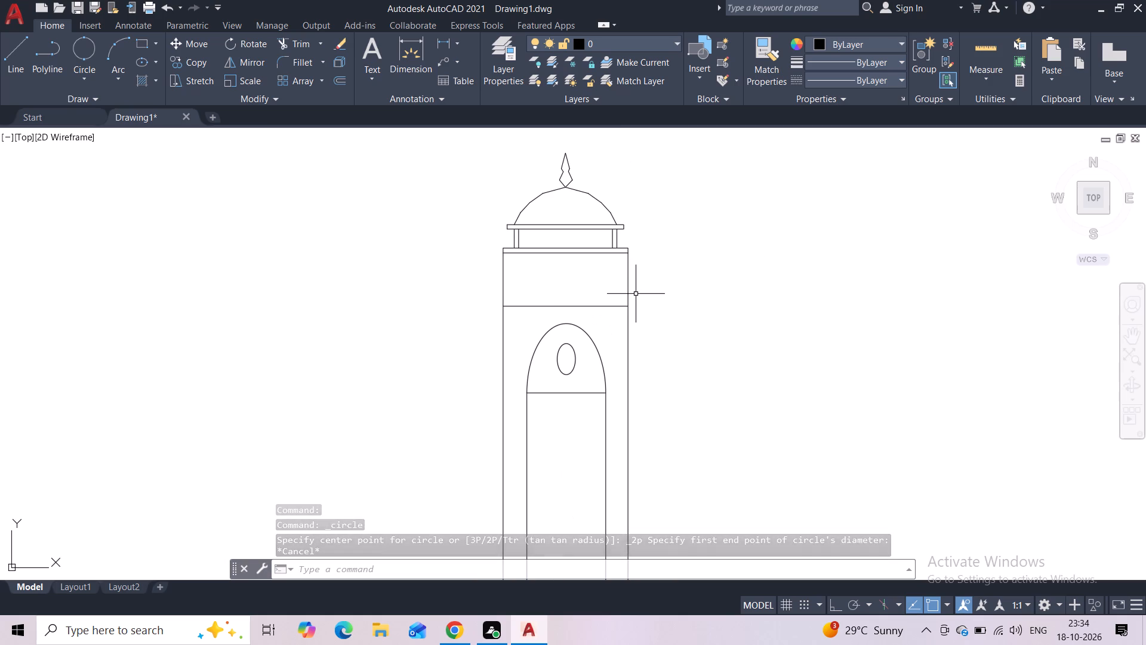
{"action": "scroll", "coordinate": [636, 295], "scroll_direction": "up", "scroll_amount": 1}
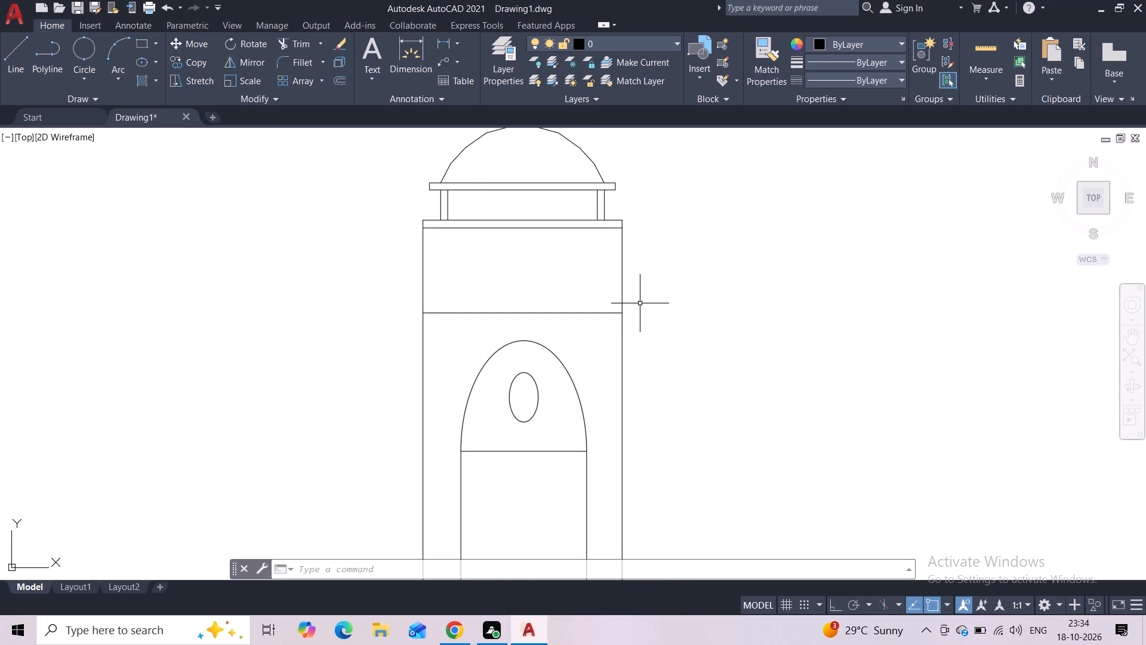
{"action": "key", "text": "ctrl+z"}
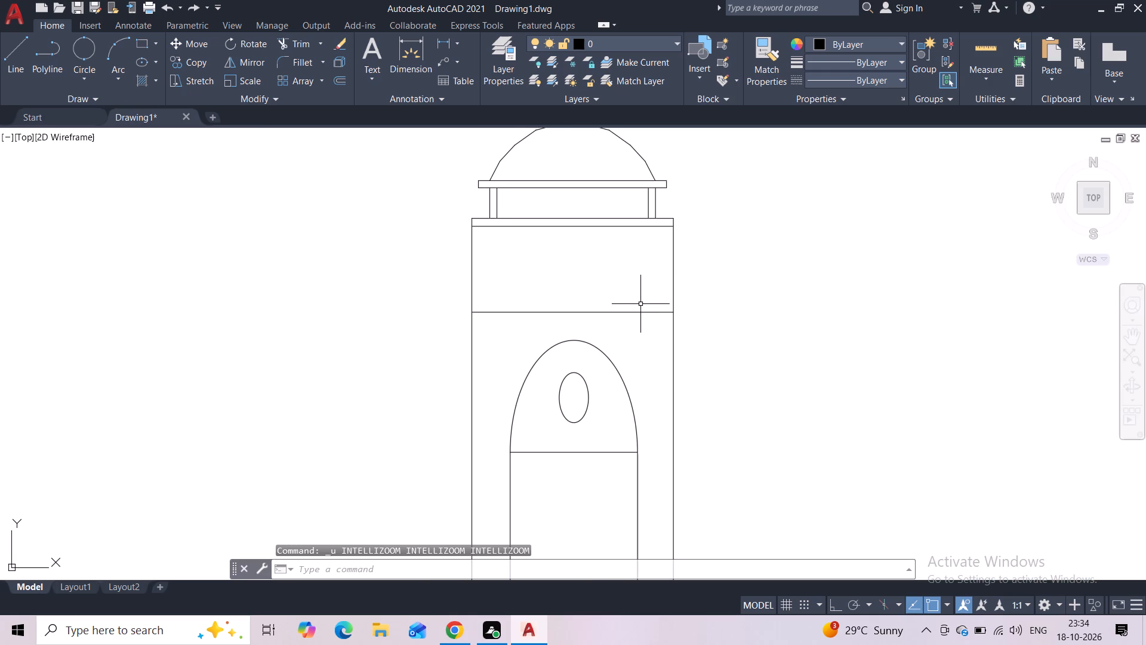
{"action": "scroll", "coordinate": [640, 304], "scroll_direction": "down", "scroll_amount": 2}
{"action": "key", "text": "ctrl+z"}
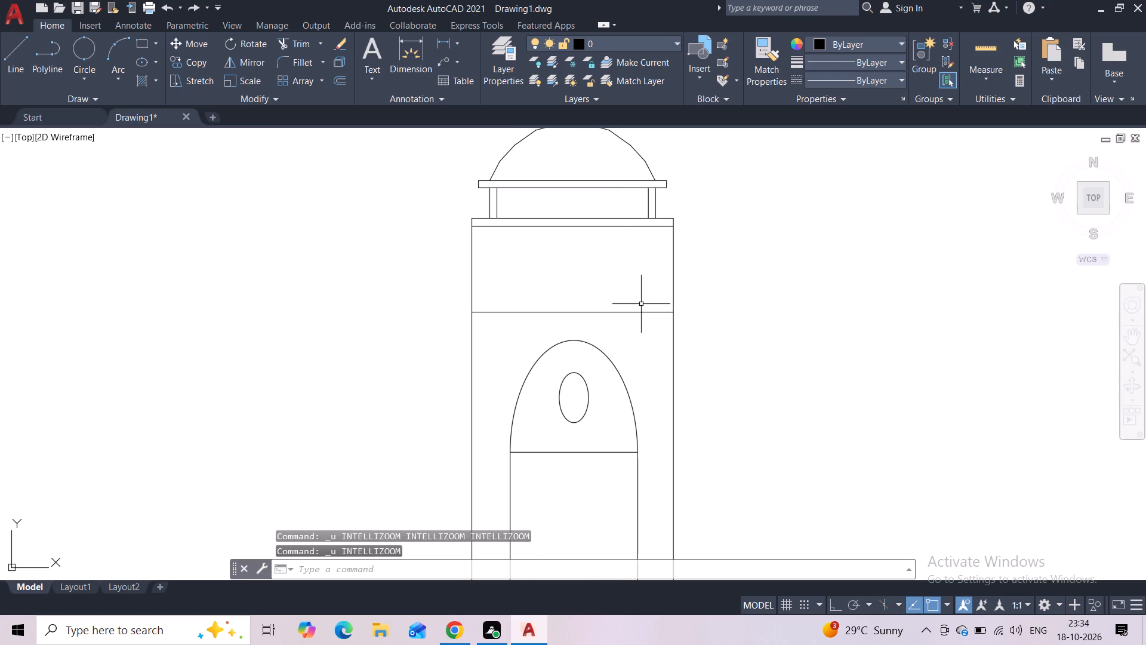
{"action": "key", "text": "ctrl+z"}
Shorten both outer side lines of the tower shaft by lowering their top ends about 9 3/4" below the capping strip.
{"action": "scroll", "coordinate": [593, 285], "scroll_direction": "up", "scroll_amount": 3}
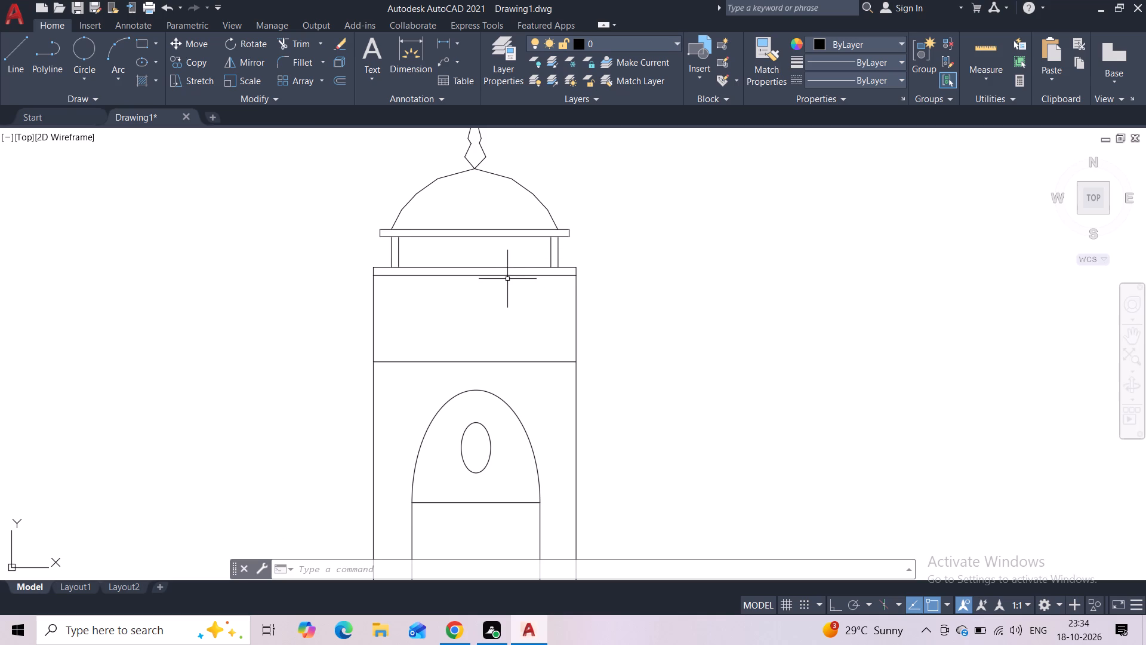
{"action": "left_click", "coordinate": [396, 306]}
{"action": "left_click", "coordinate": [359, 311]}
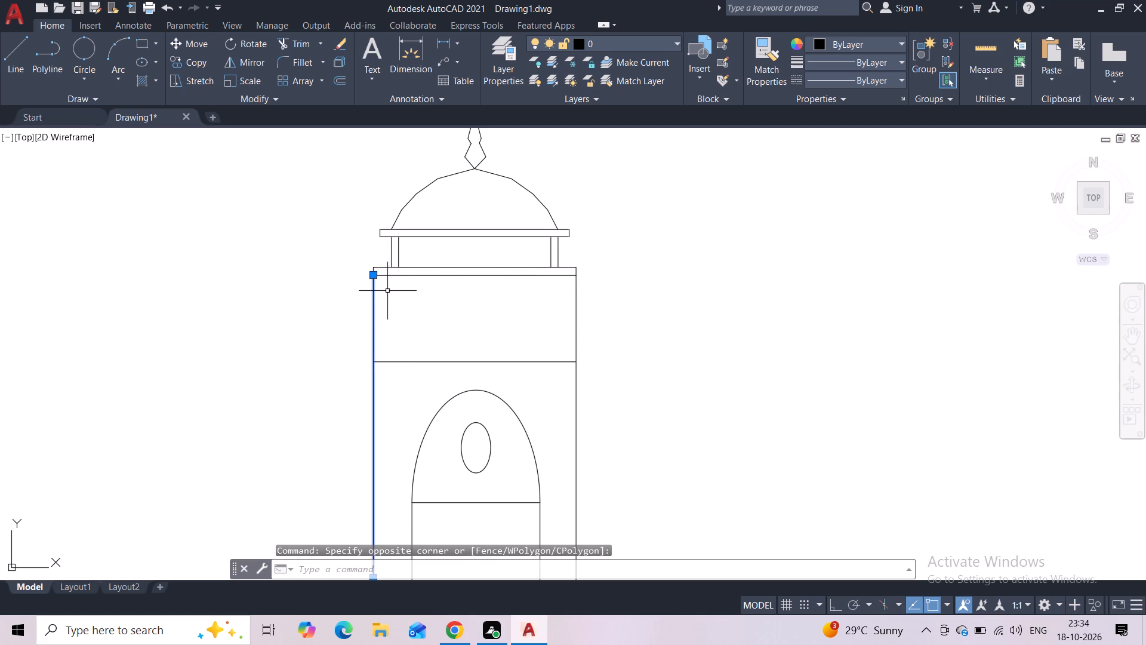
{"action": "left_click", "coordinate": [376, 277]}
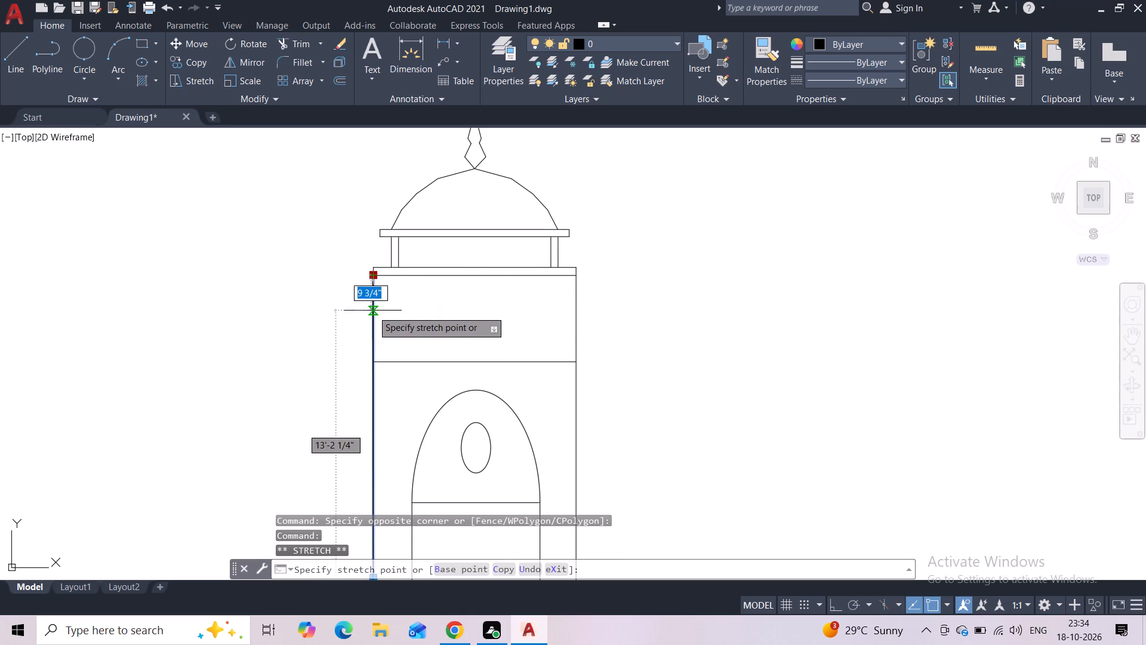
{"action": "left_click", "coordinate": [372, 311]}
{"action": "left_click", "coordinate": [577, 285]}
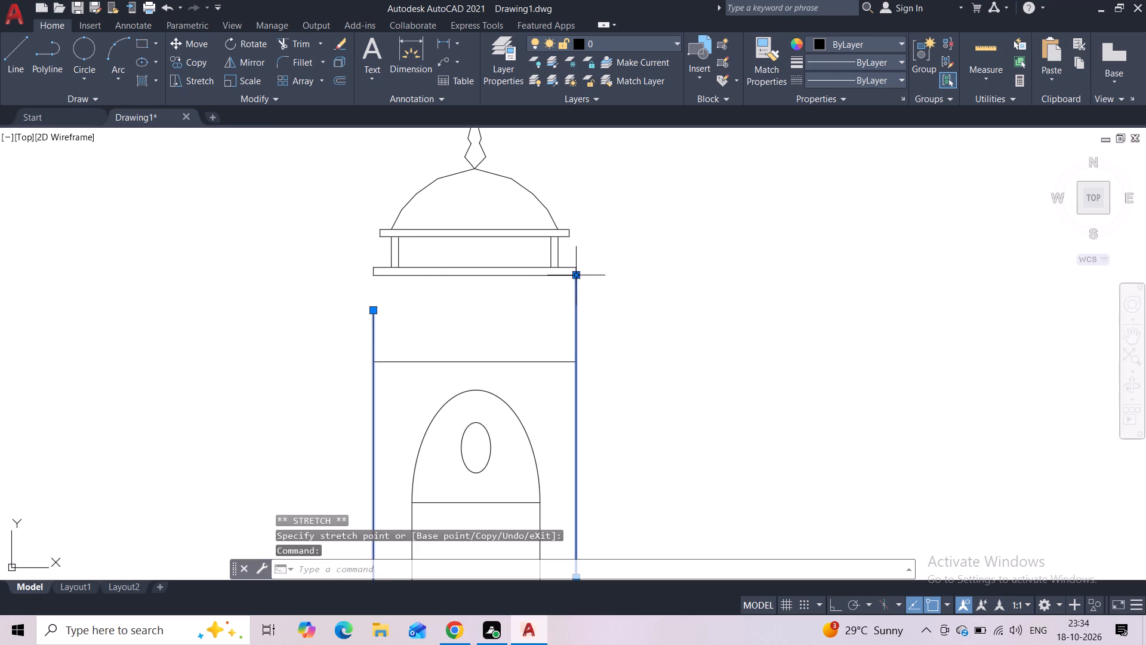
{"action": "left_click", "coordinate": [578, 278]}
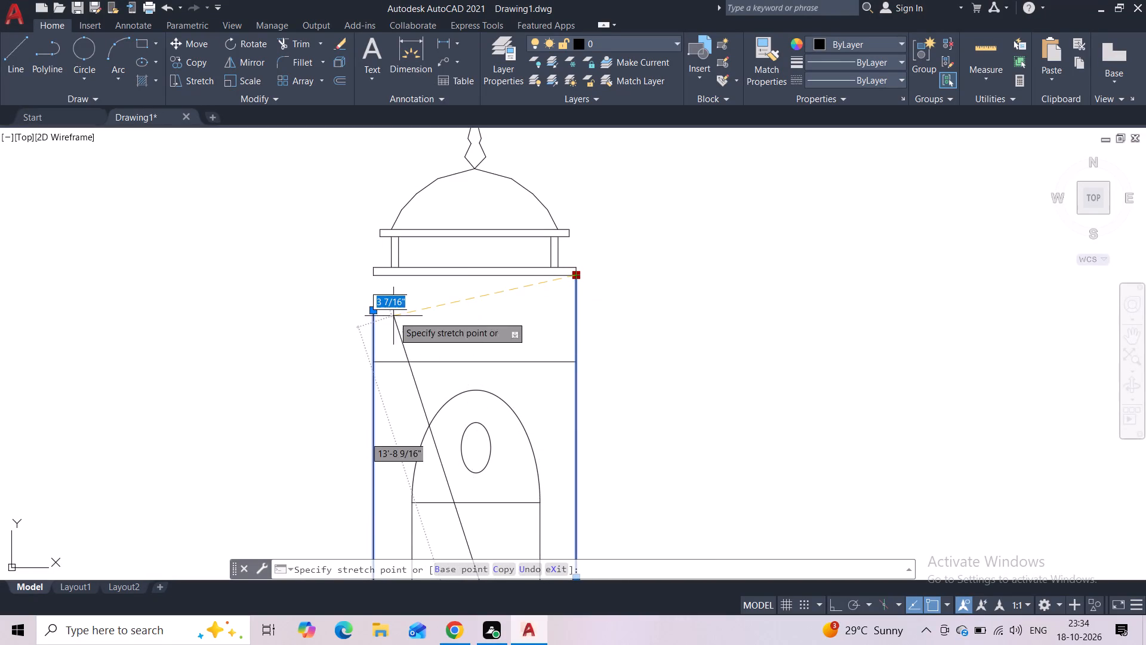
{"action": "left_click", "coordinate": [574, 315]}
{"action": "key", "text": "Escape"}
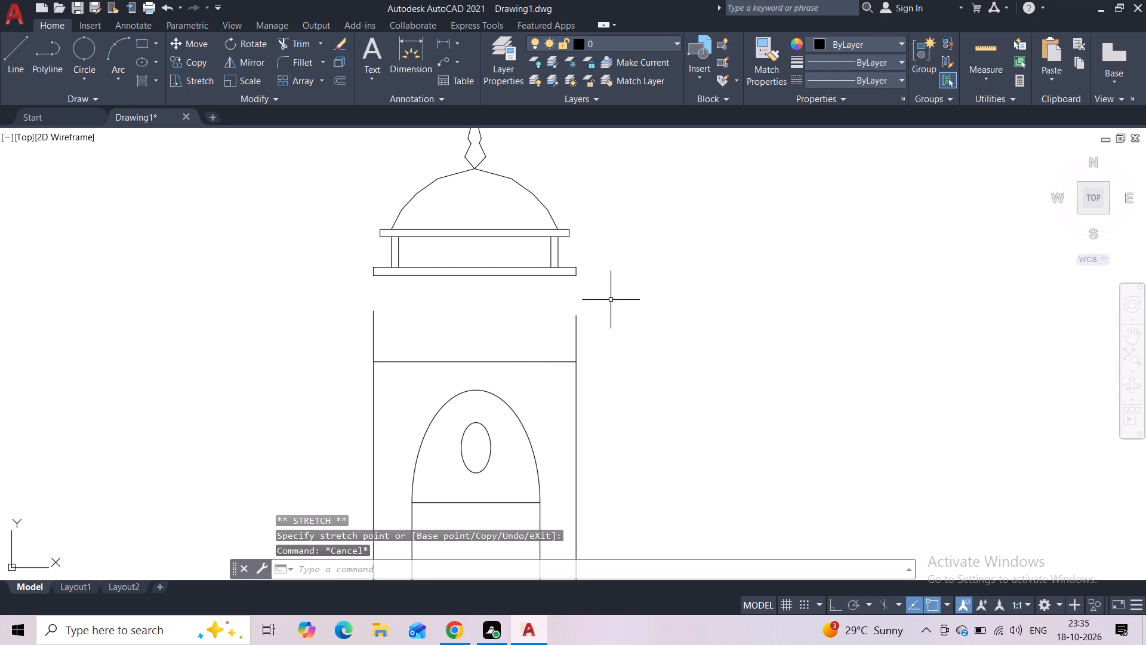
Move the finial, dome, columns and capping strip down together until the strip's lower corner meets the shortened left side line's top end.
{"action": "scroll", "coordinate": [611, 299], "scroll_direction": "down", "scroll_amount": 1}
{"action": "left_click", "coordinate": [617, 208]}
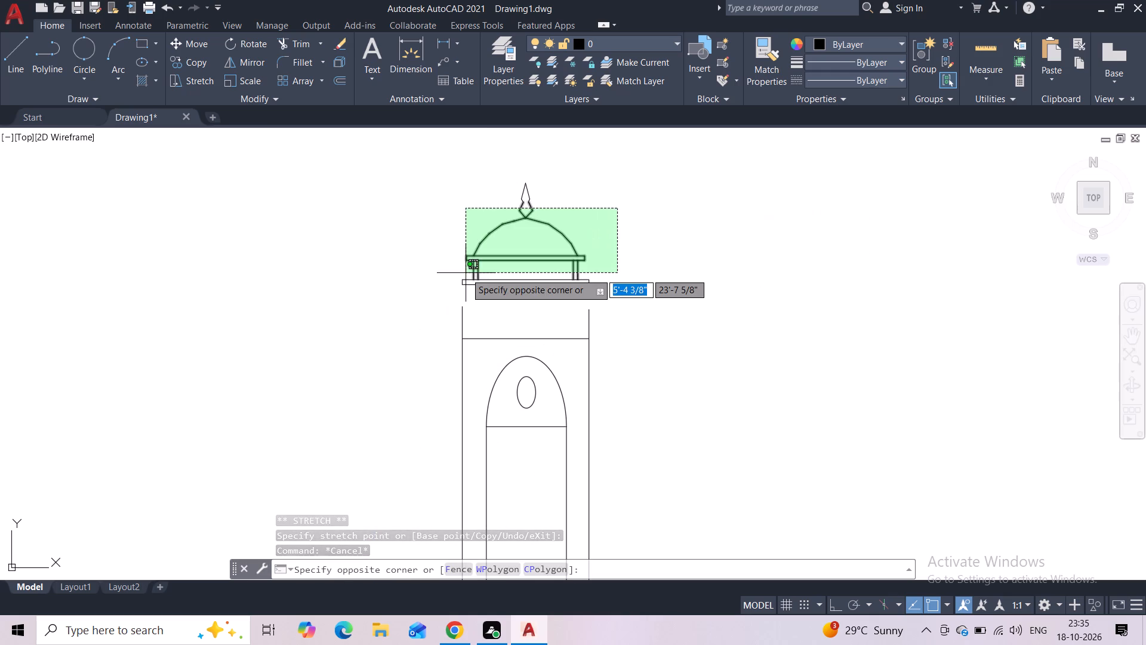
{"action": "key", "text": "Escape"}
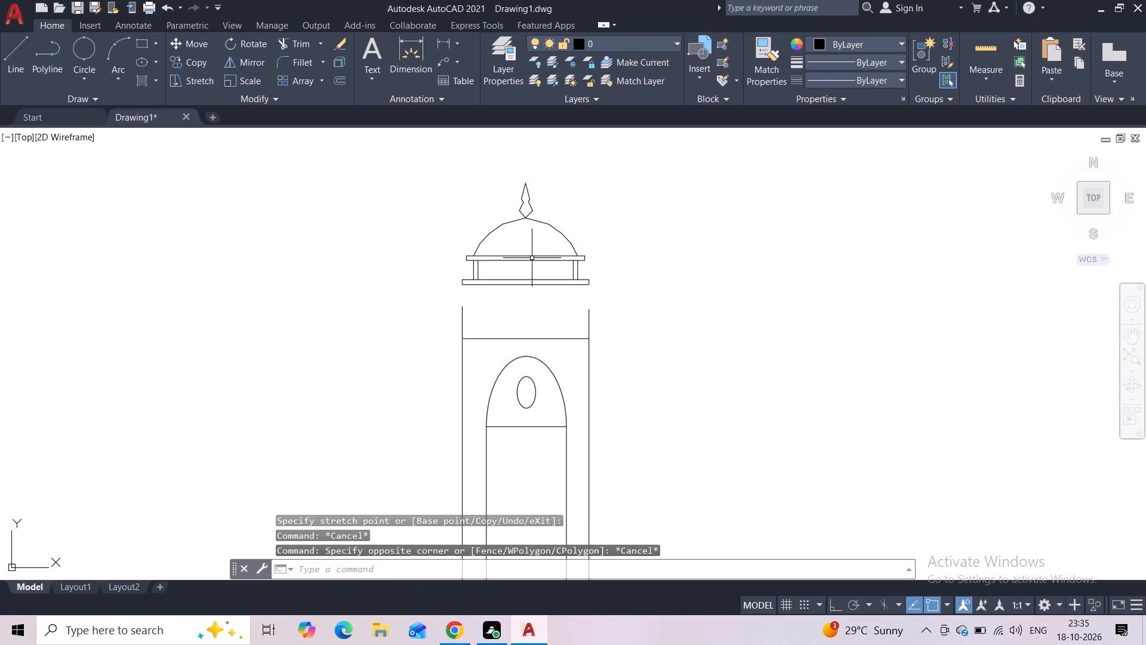
{"action": "left_click", "coordinate": [658, 179]}
{"action": "left_click", "coordinate": [438, 291]}
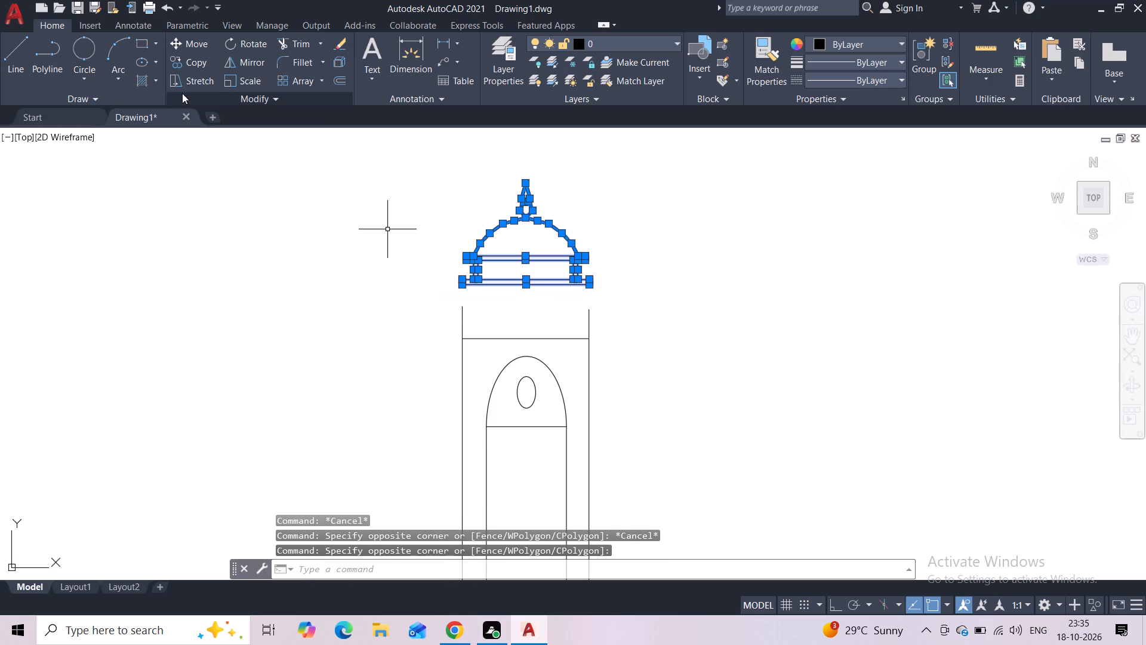
{"action": "left_click", "coordinate": [197, 44]}
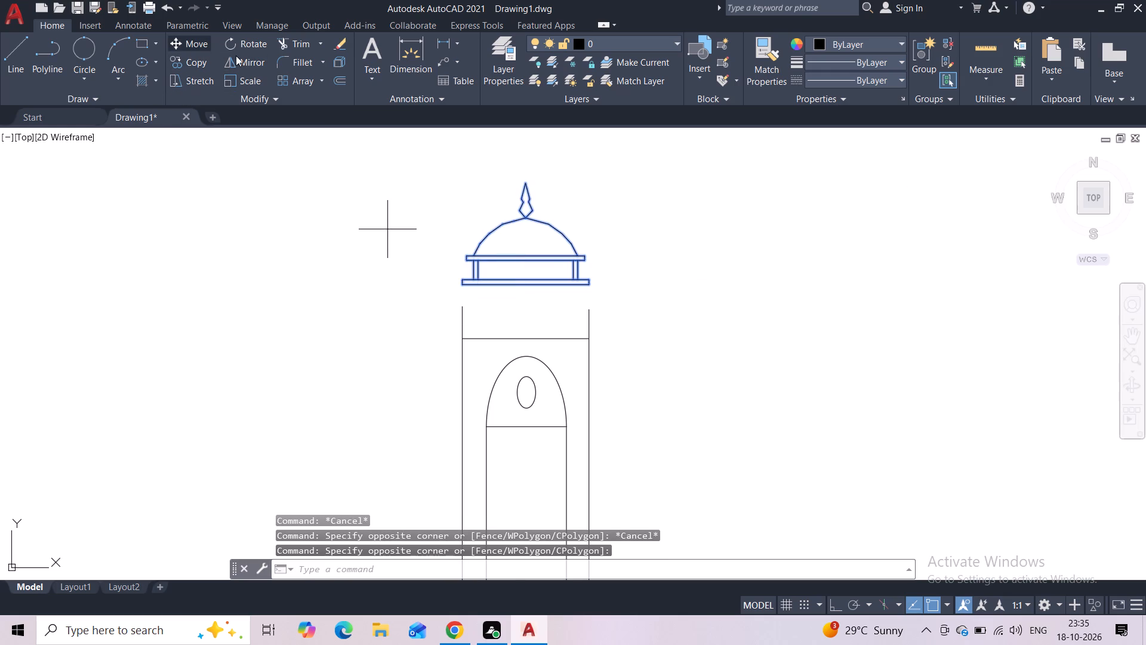
{"action": "left_click", "coordinate": [460, 285]}
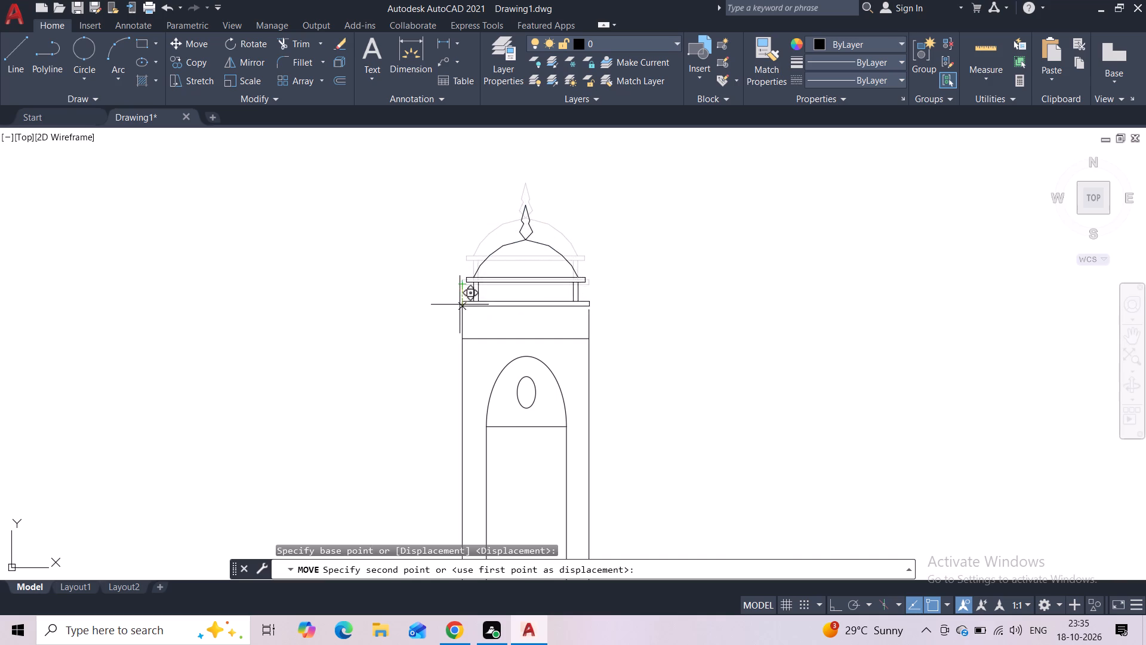
{"action": "left_click", "coordinate": [460, 307]}
Stretch the top end of the shaft's right side line up to the capping strip's lower right corner.
{"action": "scroll", "coordinate": [566, 303], "scroll_direction": "up", "scroll_amount": 2}
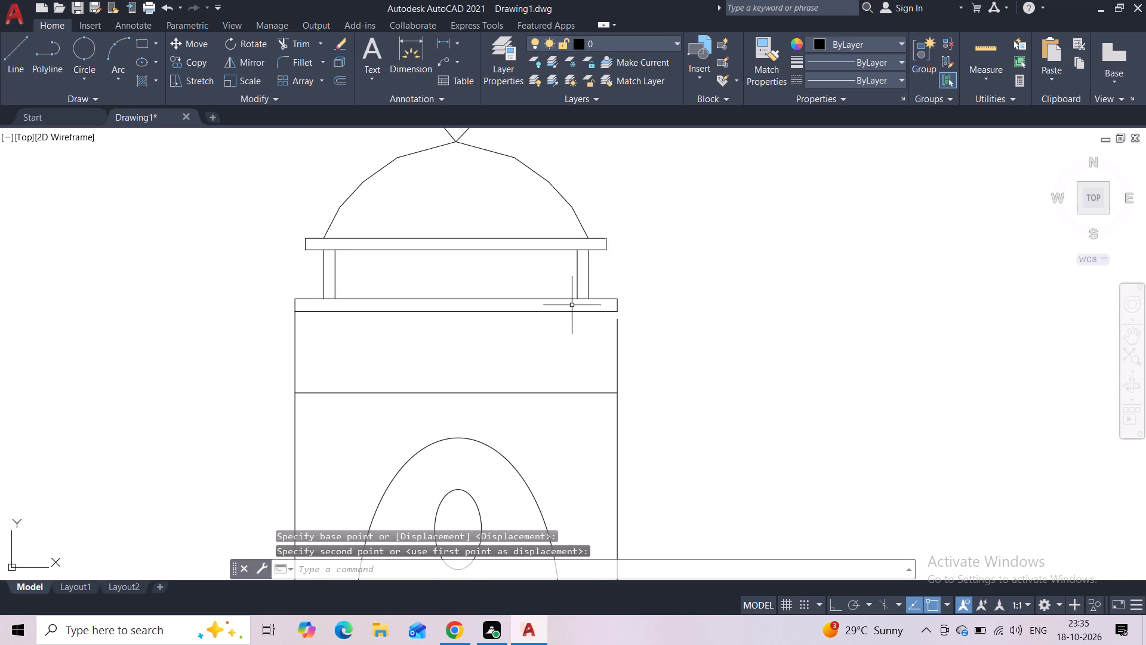
{"action": "scroll", "coordinate": [652, 328], "scroll_direction": "down", "scroll_amount": 5}
{"action": "scroll", "coordinate": [653, 400], "scroll_direction": "up", "scroll_amount": 3}
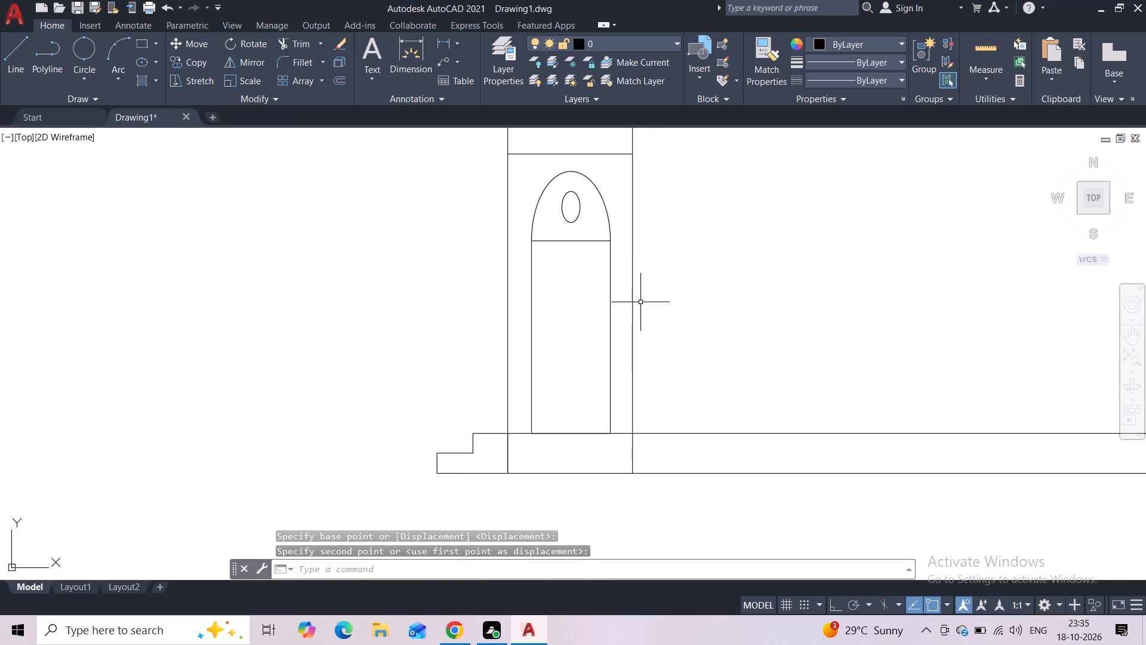
{"action": "middle_click_drag", "start_coordinate": [640, 300], "coordinate": [652, 502]}
{"action": "scroll", "coordinate": [651, 381], "scroll_direction": "up", "scroll_amount": 3}
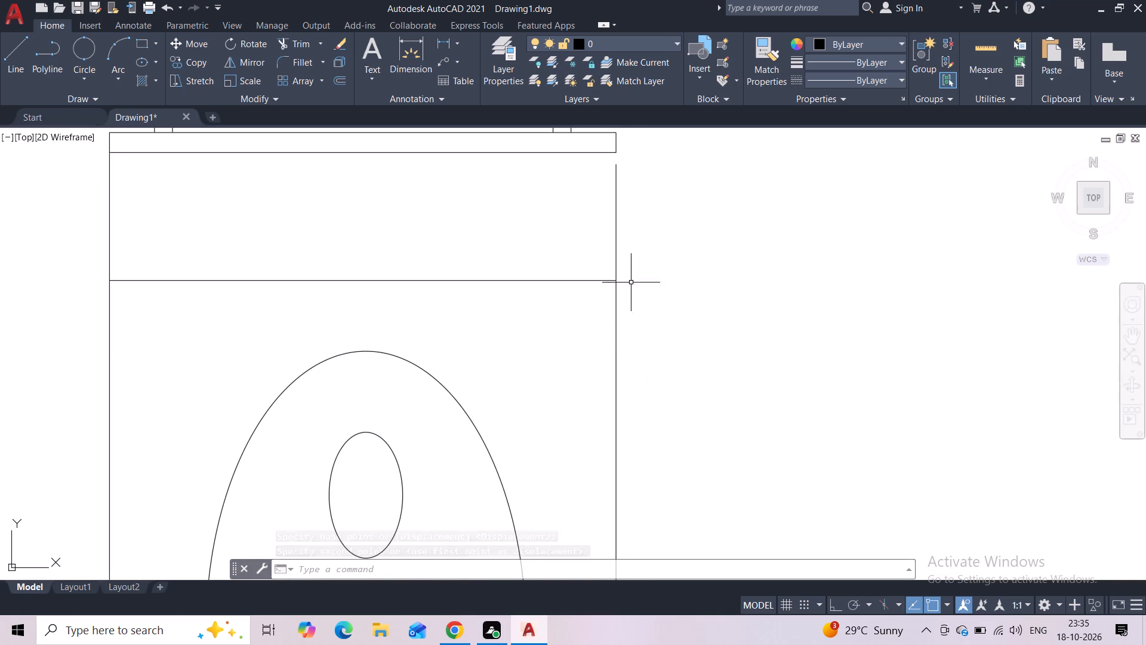
{"action": "middle_click_drag", "start_coordinate": [636, 252], "coordinate": [635, 355]}
{"action": "left_click", "coordinate": [638, 314]}
{"action": "left_click", "coordinate": [620, 317]}
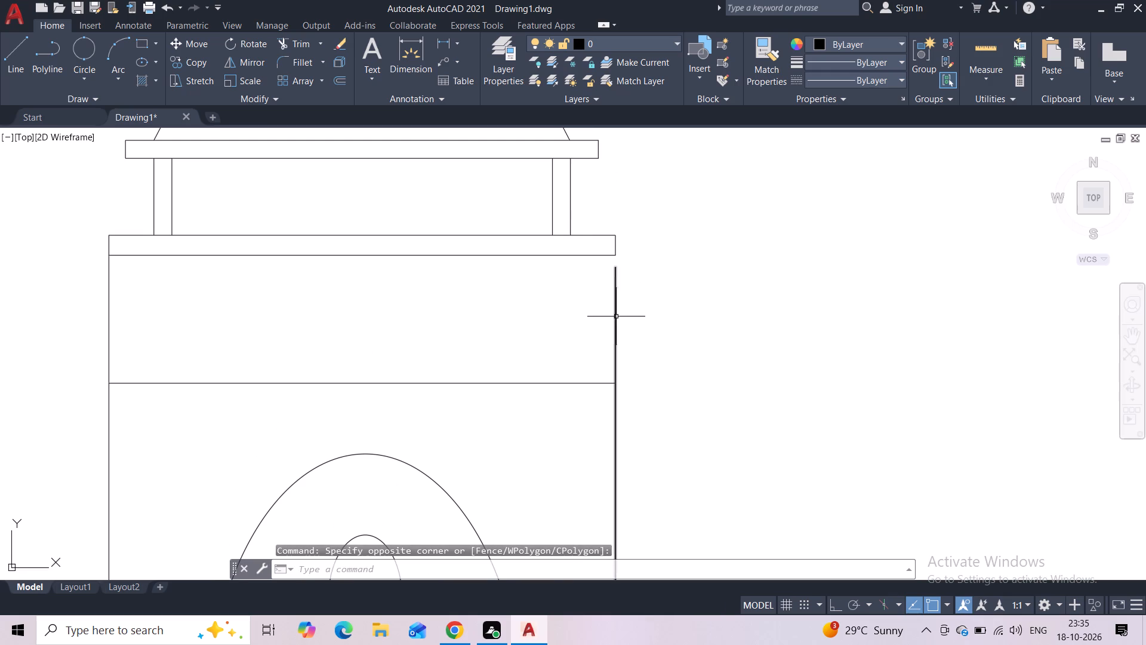
{"action": "left_click", "coordinate": [619, 305]}
{"action": "left_click", "coordinate": [606, 305]}
{"action": "left_click", "coordinate": [617, 273]}
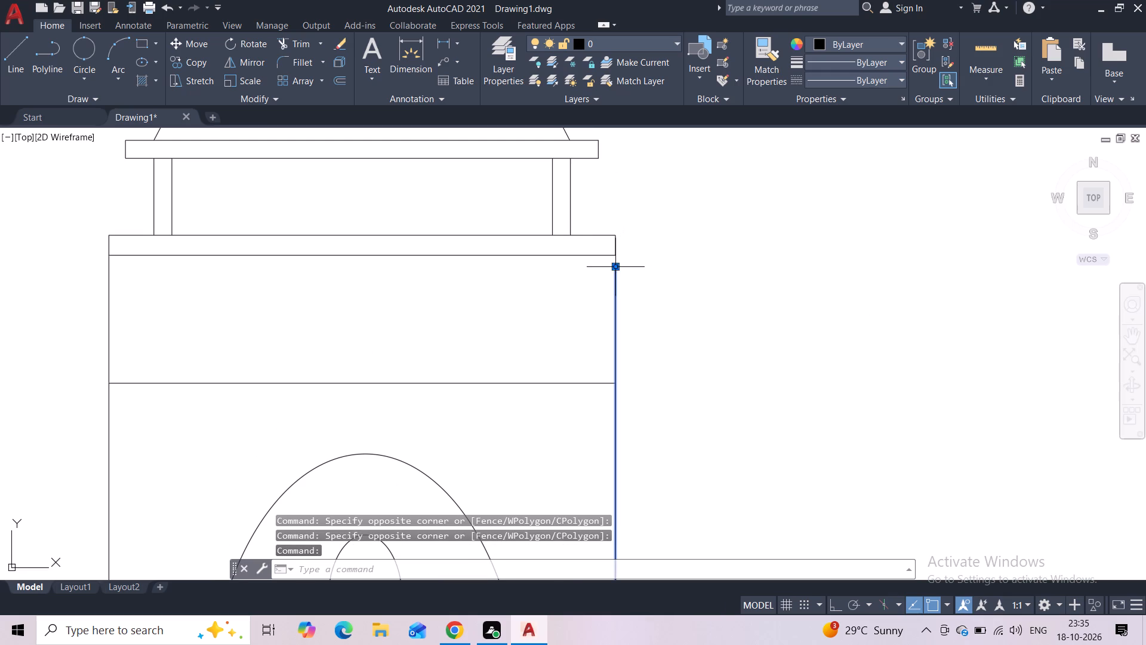
{"action": "left_click", "coordinate": [617, 263]}
{"action": "left_click", "coordinate": [614, 266]}
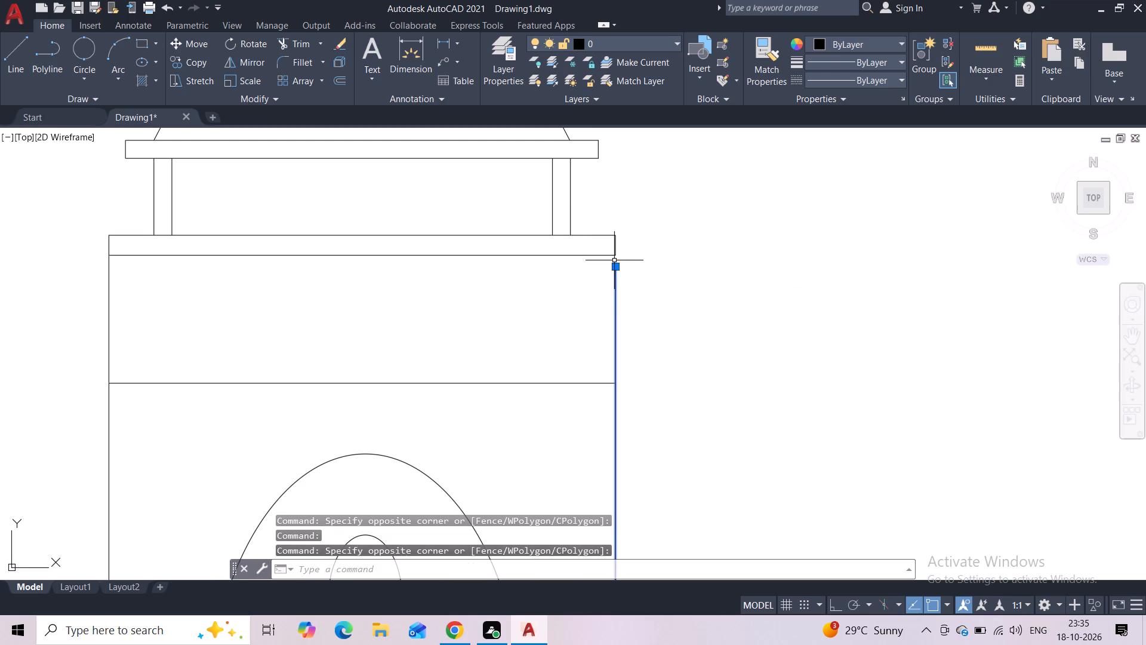
{"action": "left_click", "coordinate": [615, 273]}
{"action": "left_click", "coordinate": [615, 265]}
{"action": "left_click", "coordinate": [615, 259]}
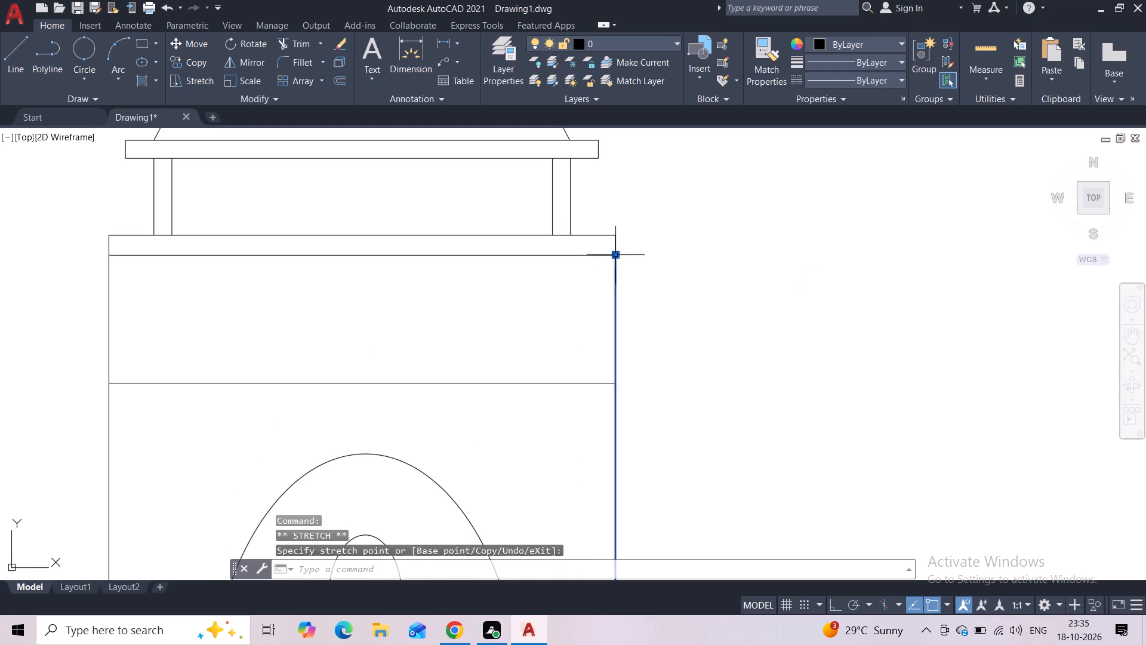
{"action": "key", "text": "Escape"}
Delete the horizontal line crossing the shaft between the capping strip and the arch.
{"action": "scroll", "coordinate": [640, 262], "scroll_direction": "down", "scroll_amount": 3}
{"action": "scroll", "coordinate": [657, 314], "scroll_direction": "down", "scroll_amount": 1}
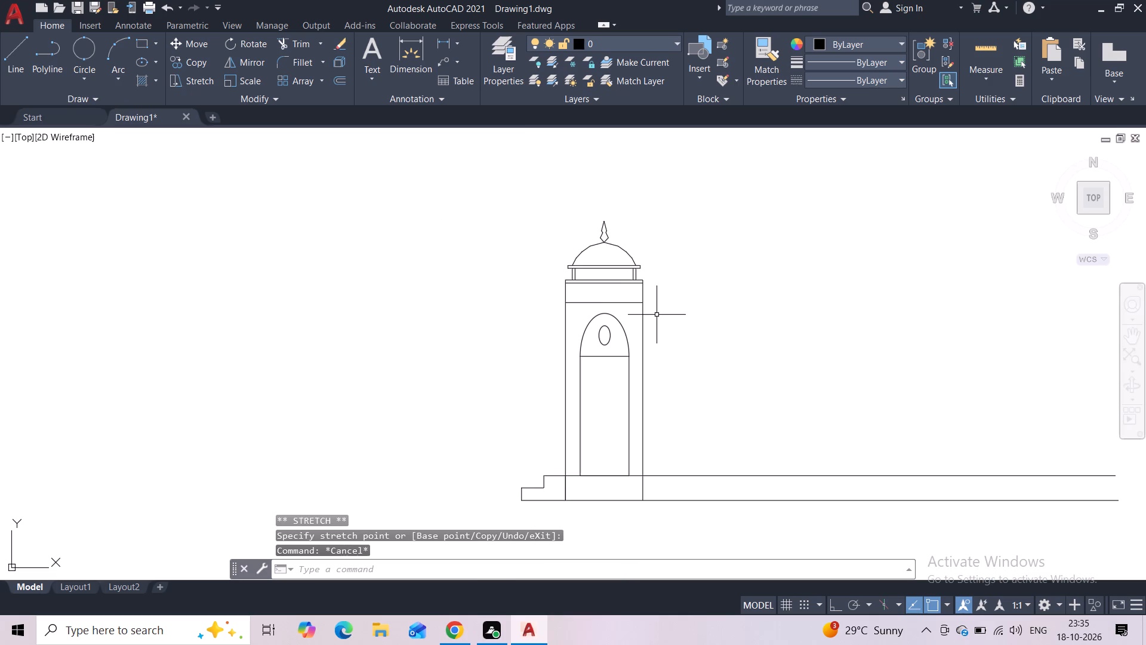
{"action": "left_click", "coordinate": [626, 303]}
{"action": "key", "text": "Delete"}
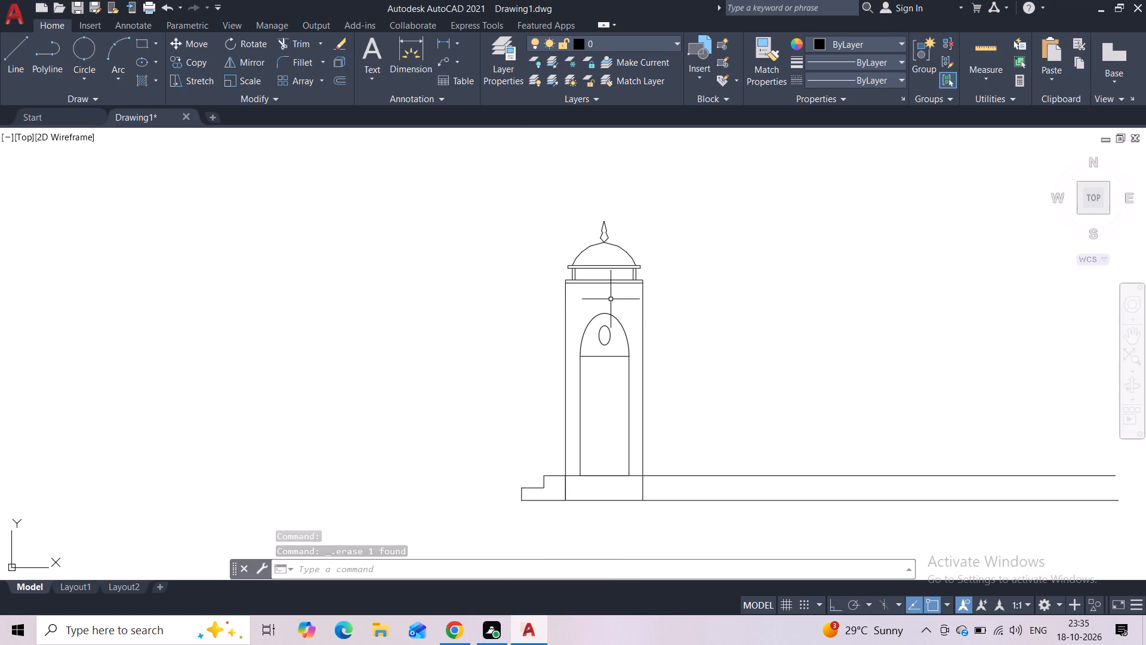
Move the two horizontal capping strip lines a short distance straight down the shaft, leaving the columns and dome in place.
{"action": "scroll", "coordinate": [611, 284], "scroll_direction": "up", "scroll_amount": 3}
{"action": "left_click", "coordinate": [577, 252]}
{"action": "left_click", "coordinate": [574, 311]}
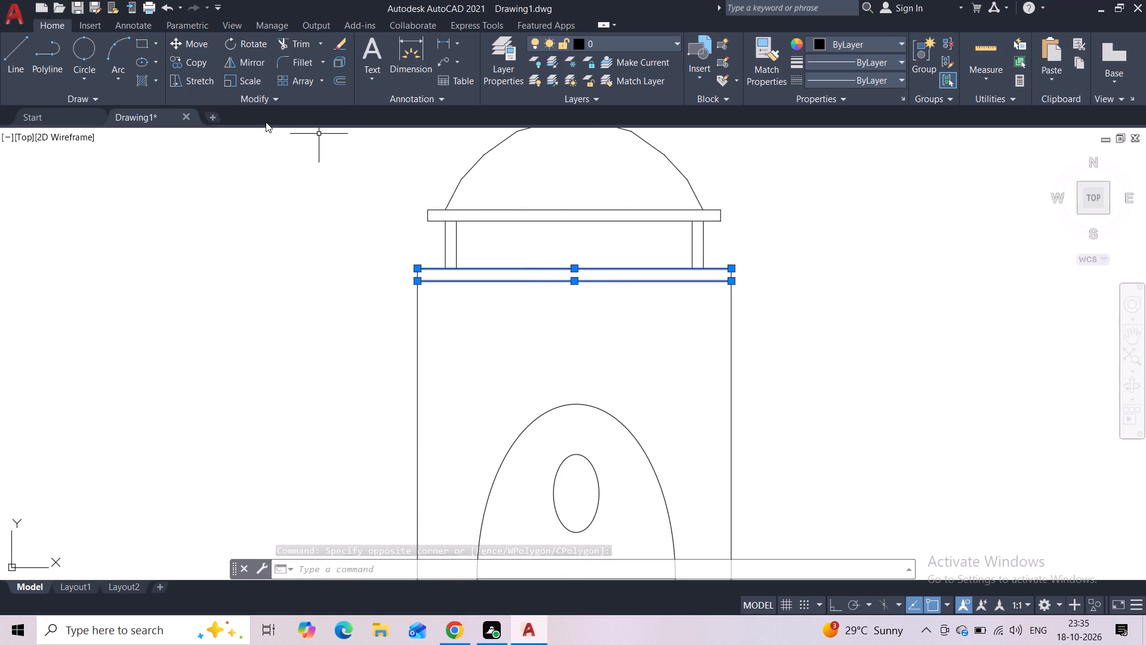
{"action": "left_click", "coordinate": [190, 50]}
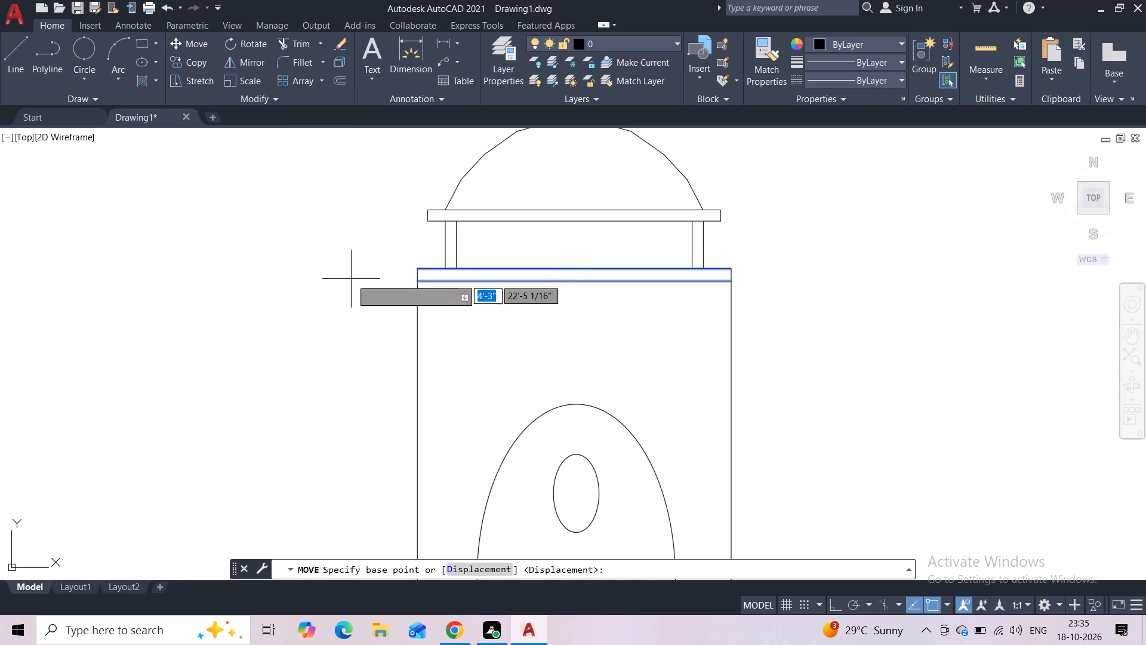
{"action": "type", "text": "1'"}
{"action": "key", "text": "Return"}
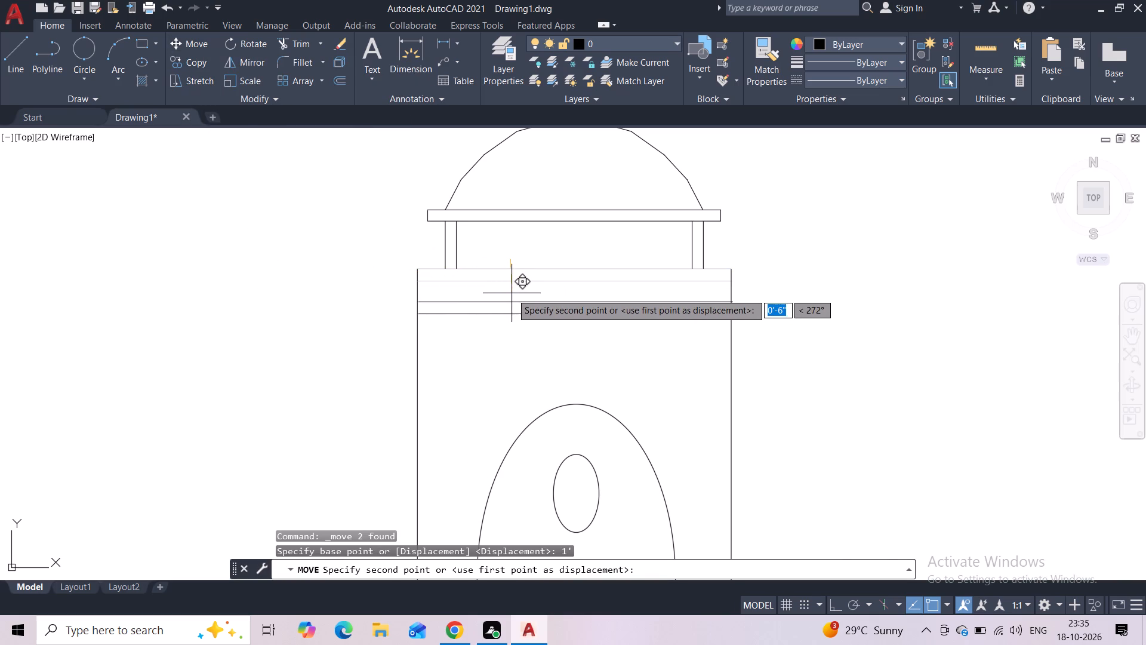
{"action": "left_click", "coordinate": [511, 288]}
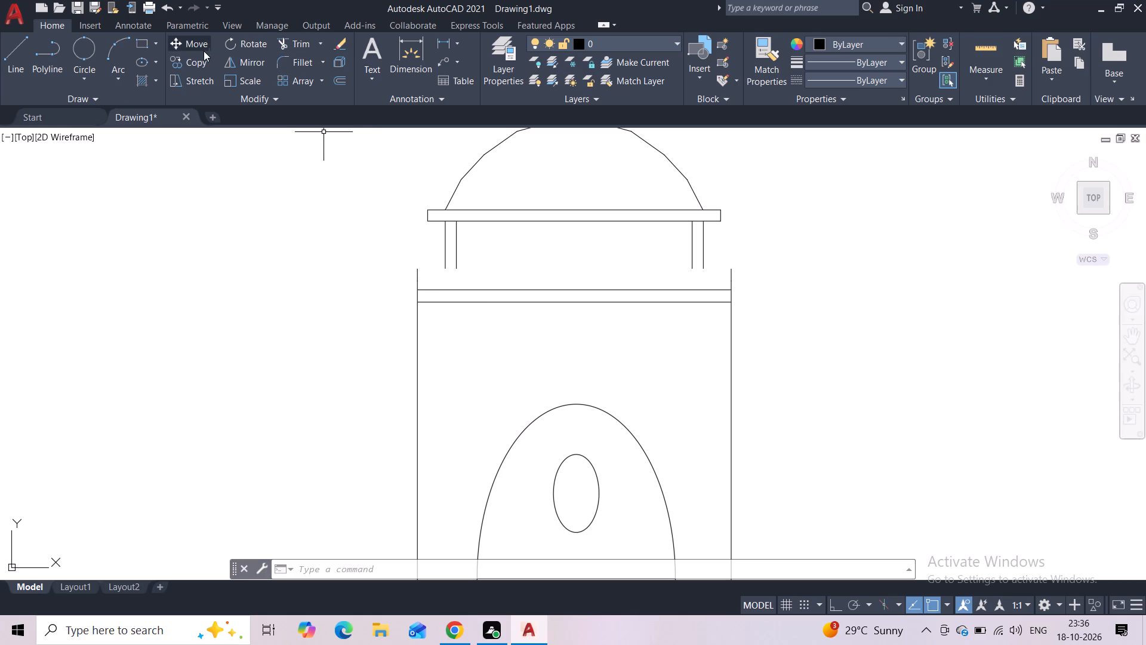
Draw four short vertical lines extending both column pairs from their lower ends down to the capping strip's top line.
{"action": "left_click", "coordinate": [17, 70]}
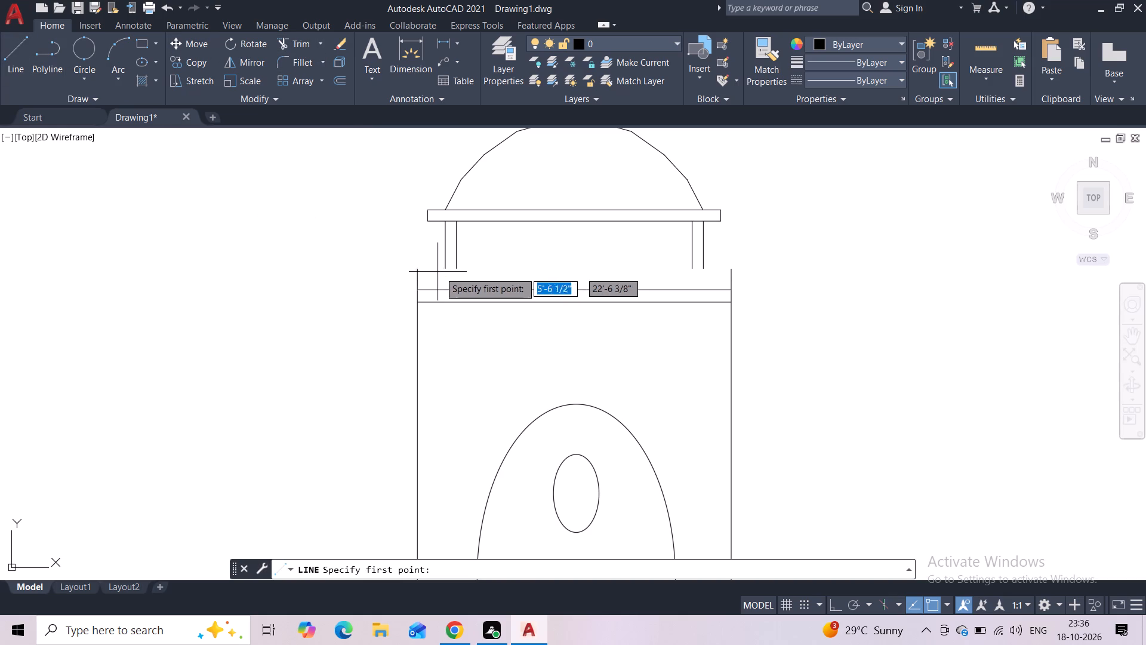
{"action": "left_click", "coordinate": [442, 272]}
{"action": "left_click", "coordinate": [445, 290]}
{"action": "key", "text": "Escape"}
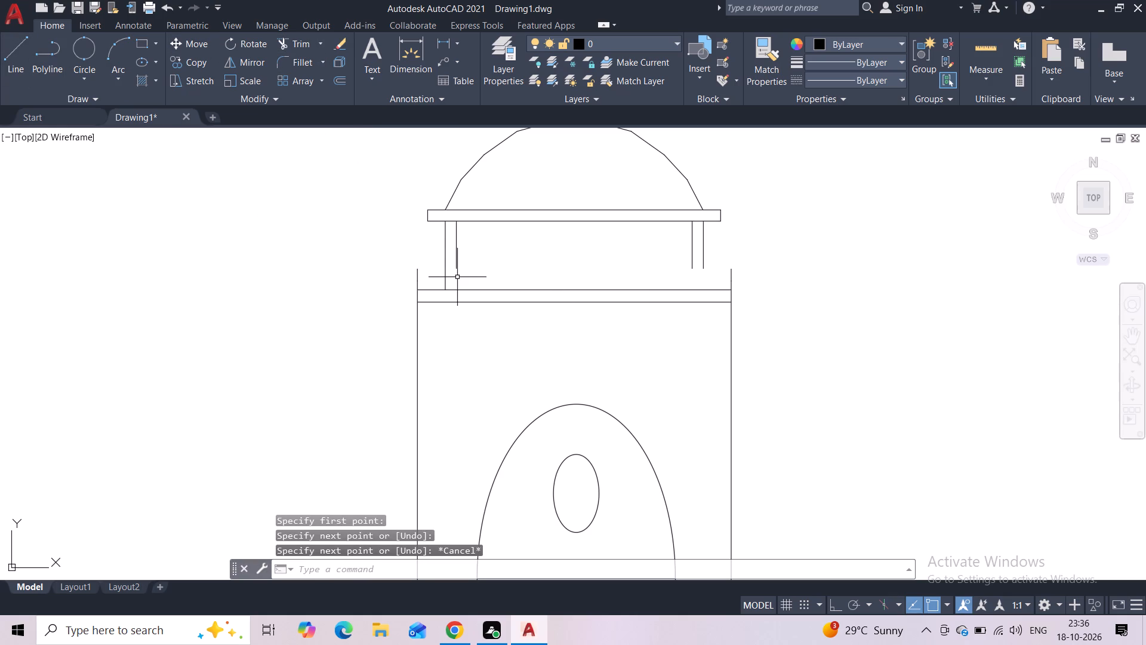
{"action": "key", "text": "space"}
{"action": "left_click", "coordinate": [457, 274]}
{"action": "left_click", "coordinate": [457, 284]}
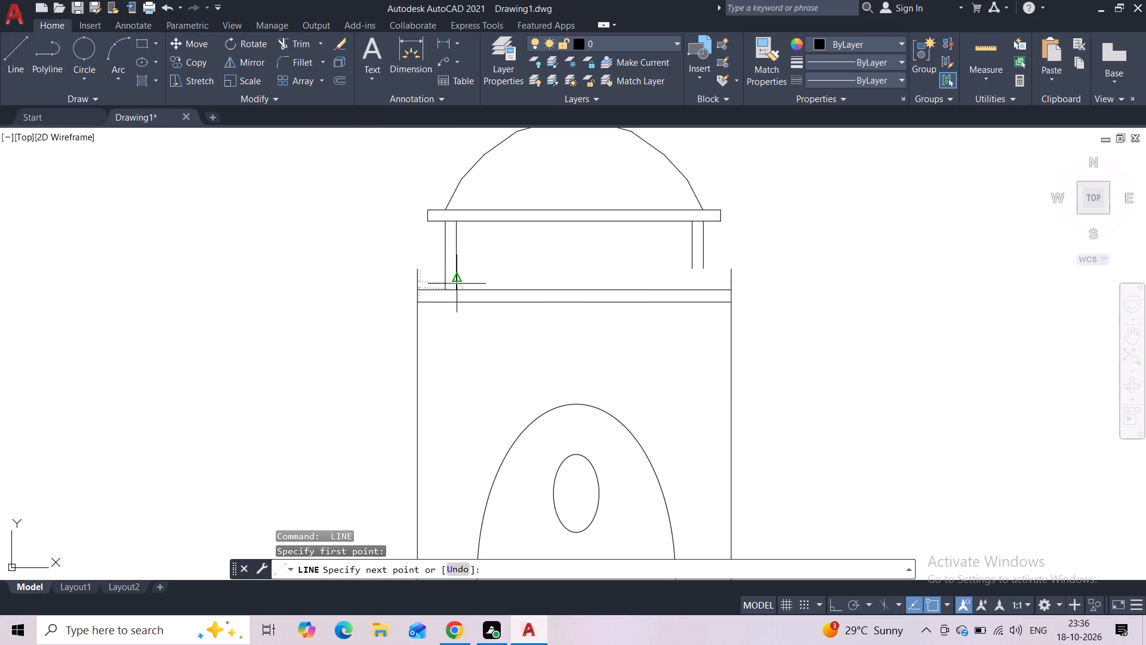
{"action": "key", "text": "space"}
{"action": "key", "text": "space"}
{"action": "left_click", "coordinate": [694, 275]}
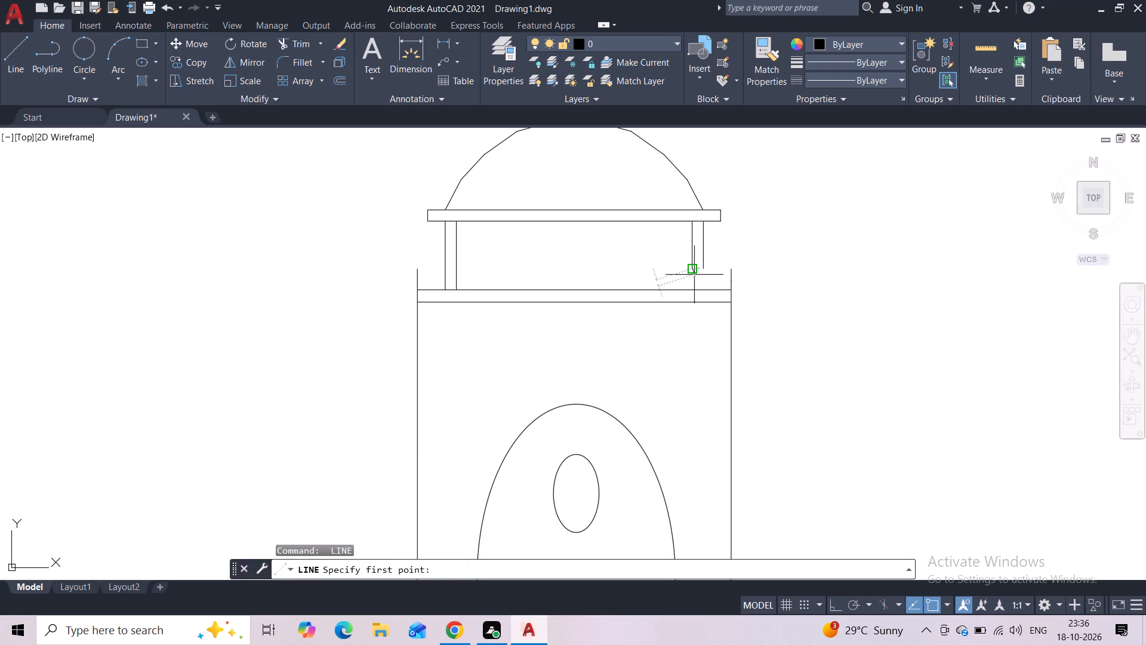
{"action": "left_click", "coordinate": [695, 287]}
{"action": "key", "text": "space"}
{"action": "key", "text": "space"}
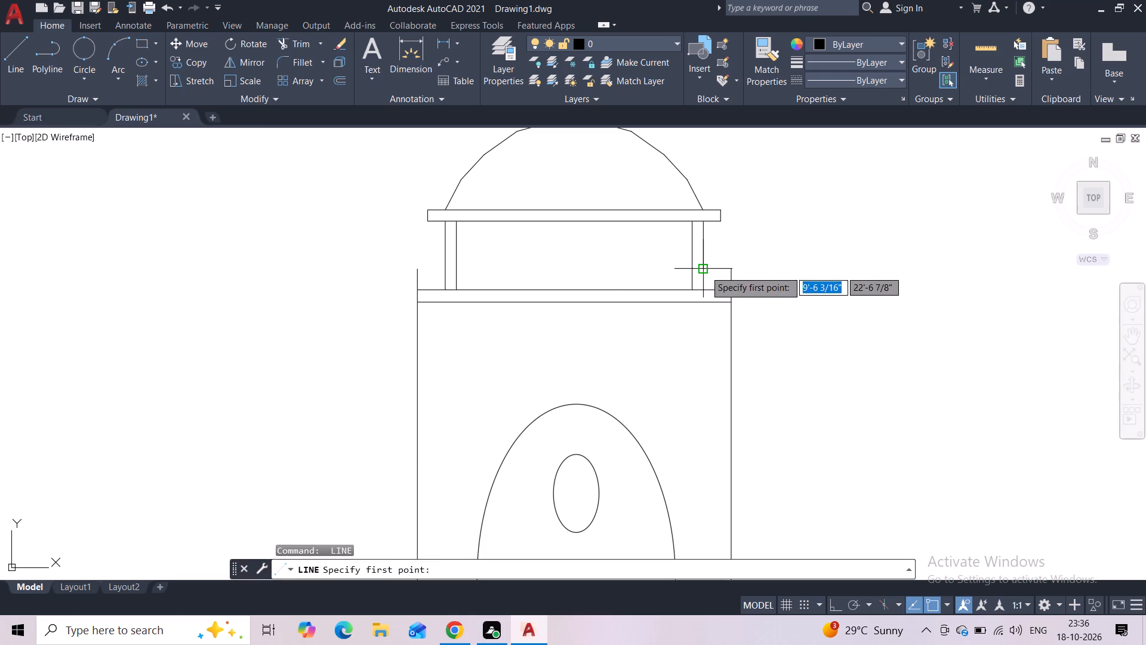
{"action": "left_click", "coordinate": [704, 271]}
{"action": "left_click", "coordinate": [704, 285]}
{"action": "key", "text": "space"}
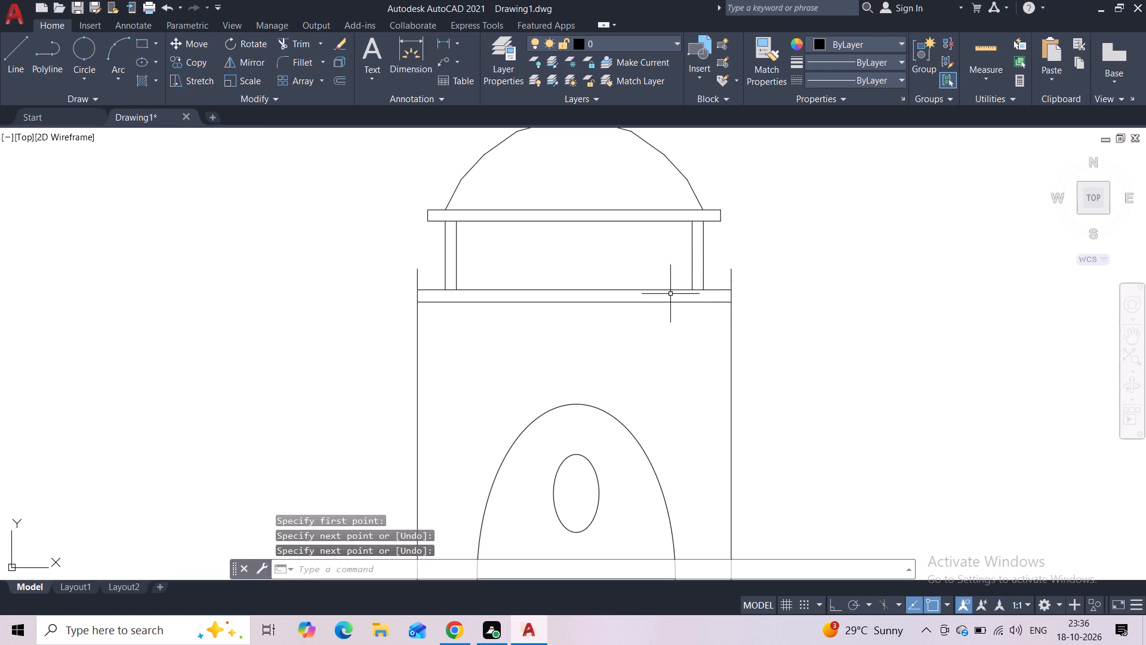
Trim off the ends of the shaft's two side lines that project above the capping strip.
{"action": "left_click", "coordinate": [290, 49]}
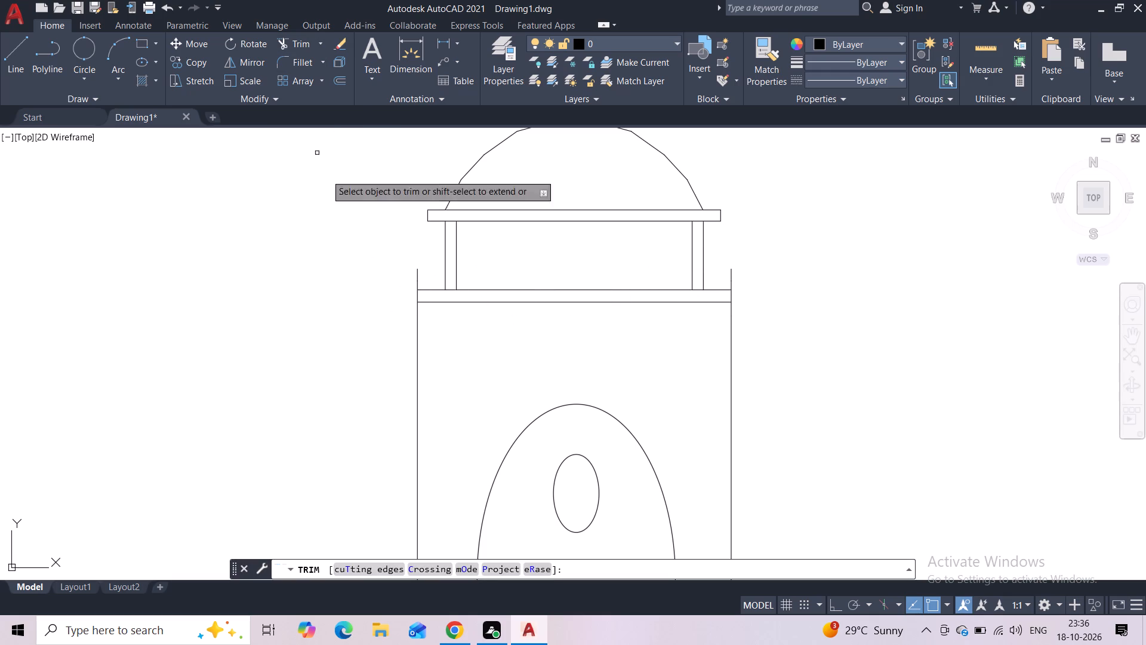
{"action": "left_click_drag", "start_coordinate": [421, 275], "coordinate": [408, 275]}
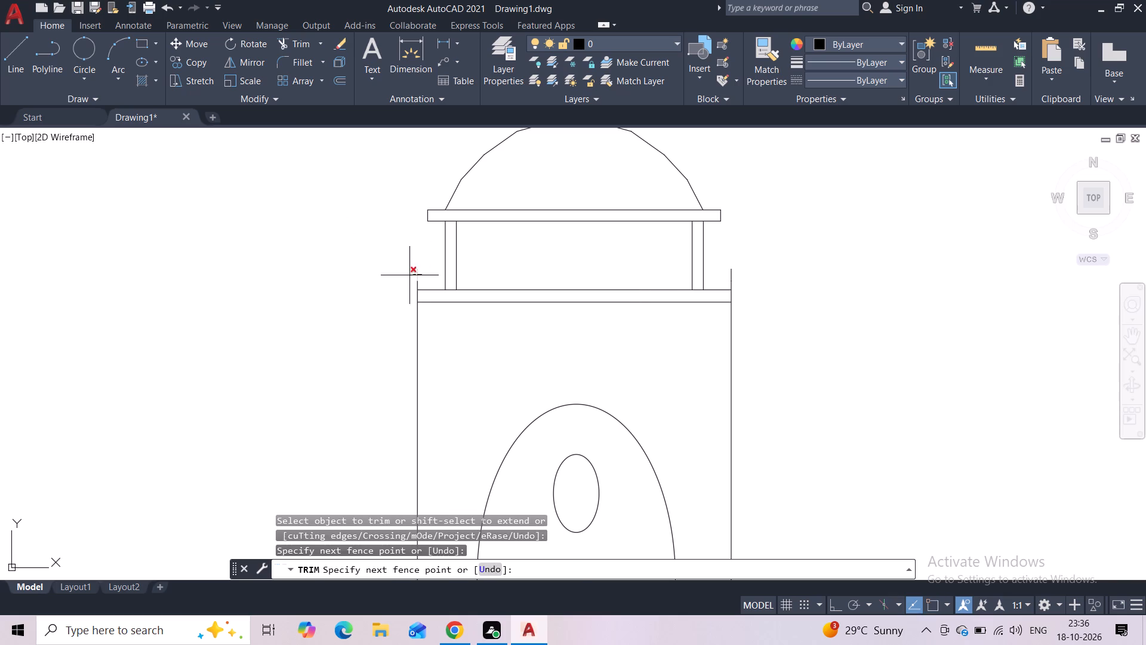
{"action": "scroll", "coordinate": [420, 290], "scroll_direction": "up", "scroll_amount": 3}
{"action": "left_click_drag", "start_coordinate": [419, 272], "coordinate": [418, 272]}
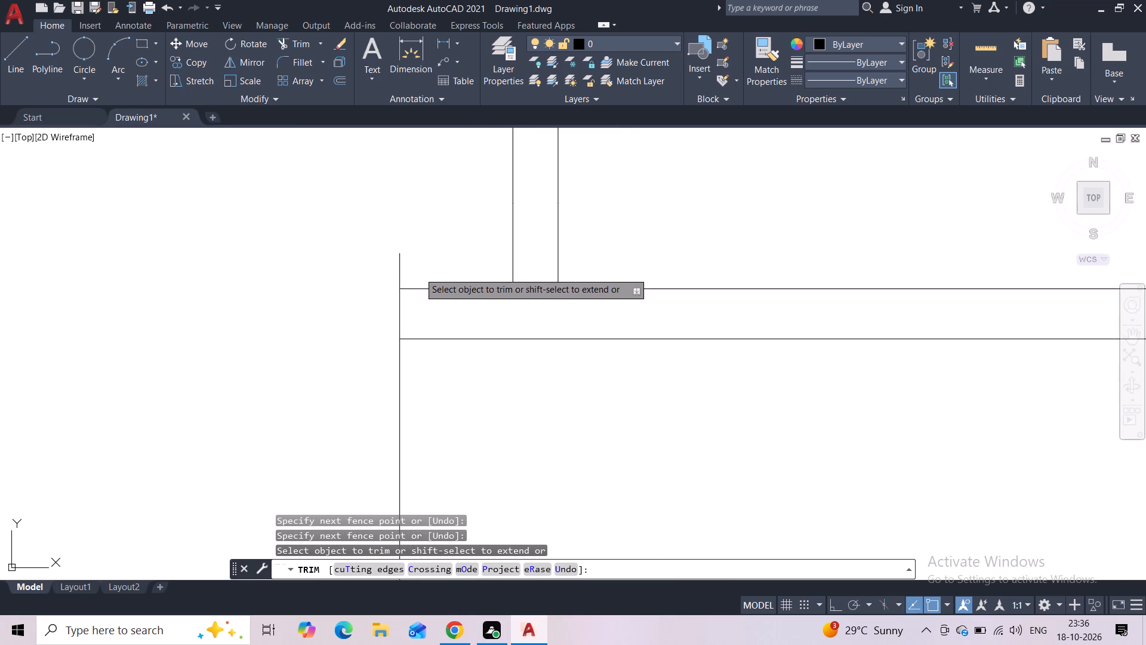
{"action": "left_click_drag", "start_coordinate": [418, 272], "coordinate": [349, 276]}
{"action": "scroll", "coordinate": [606, 324], "scroll_direction": "down", "scroll_amount": 5}
{"action": "scroll", "coordinate": [748, 332], "scroll_direction": "up", "scroll_amount": 2}
{"action": "left_click_drag", "start_coordinate": [784, 288], "coordinate": [784, 279]}
{"action": "scroll", "coordinate": [800, 285], "scroll_direction": "down", "scroll_amount": 3}
{"action": "key", "text": "Escape"}
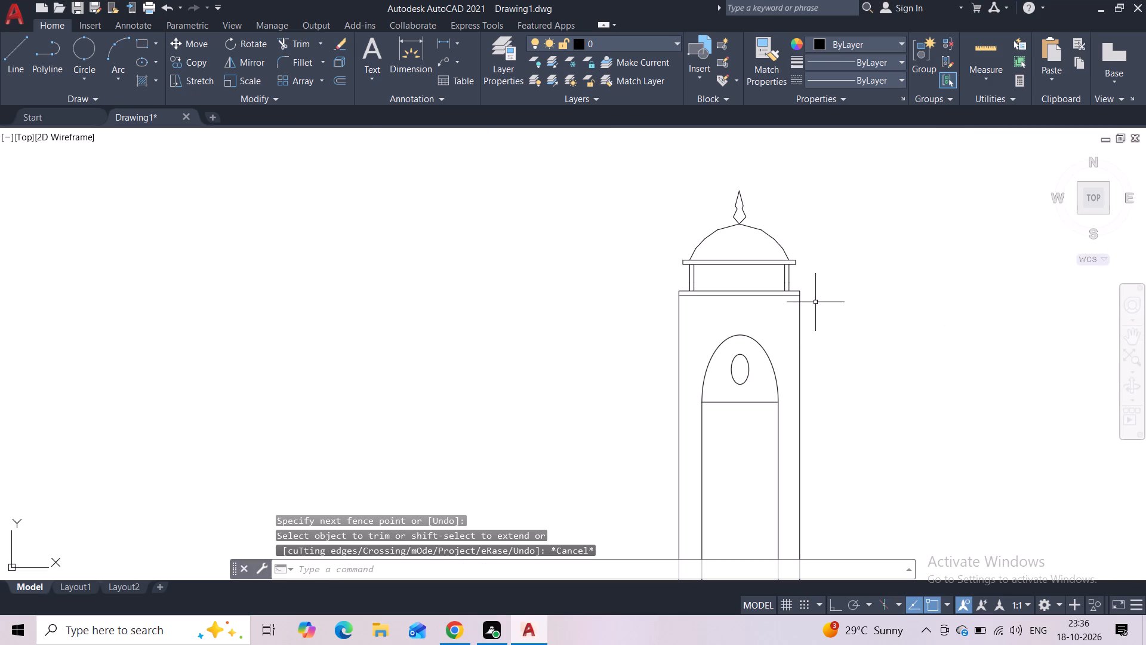
{"action": "scroll", "coordinate": [806, 277], "scroll_direction": "up", "scroll_amount": 1}
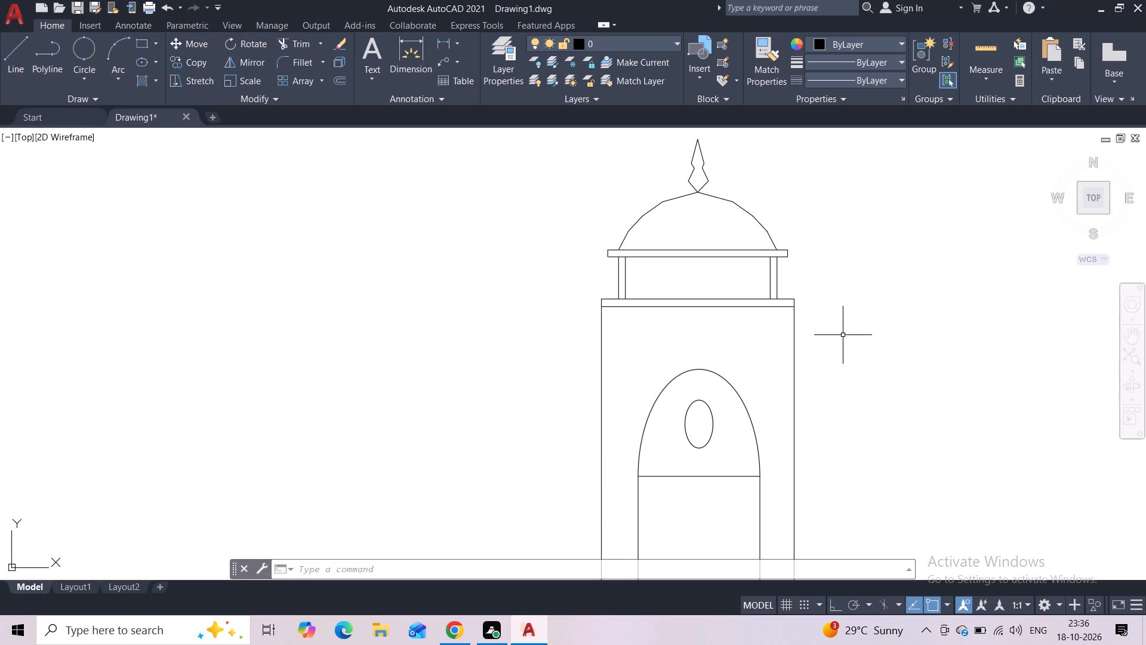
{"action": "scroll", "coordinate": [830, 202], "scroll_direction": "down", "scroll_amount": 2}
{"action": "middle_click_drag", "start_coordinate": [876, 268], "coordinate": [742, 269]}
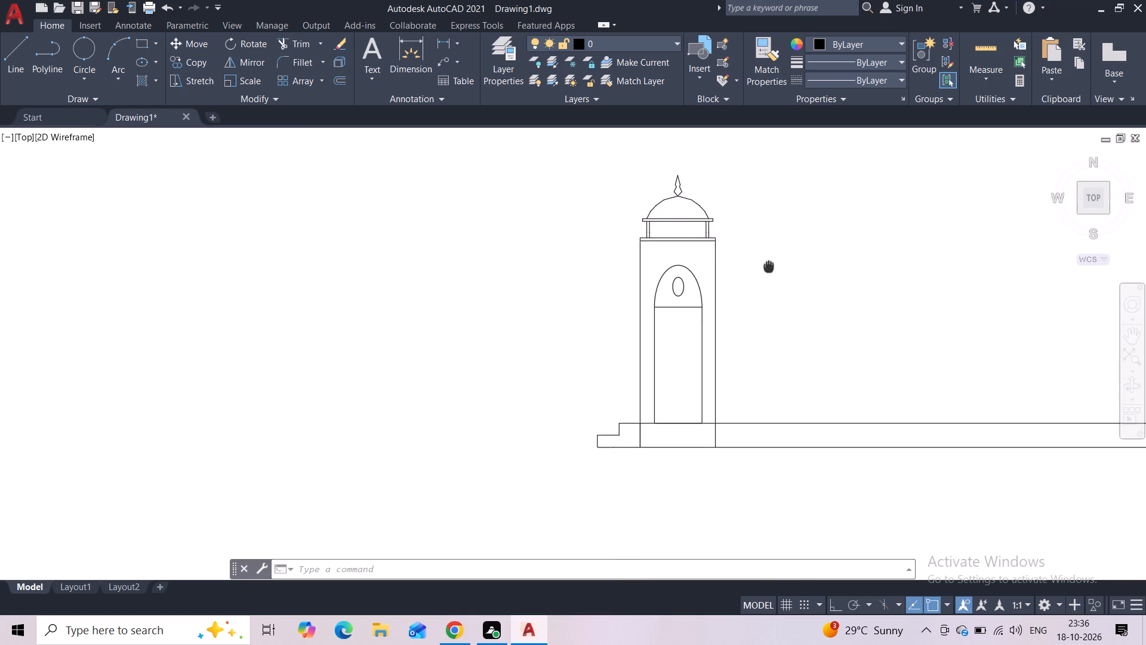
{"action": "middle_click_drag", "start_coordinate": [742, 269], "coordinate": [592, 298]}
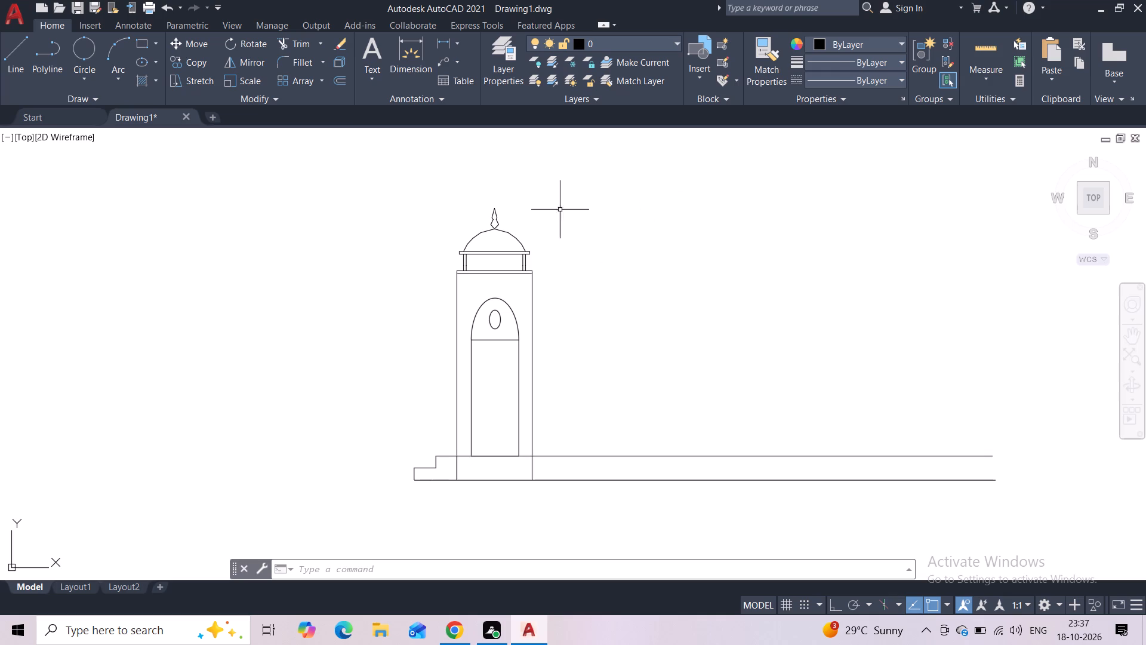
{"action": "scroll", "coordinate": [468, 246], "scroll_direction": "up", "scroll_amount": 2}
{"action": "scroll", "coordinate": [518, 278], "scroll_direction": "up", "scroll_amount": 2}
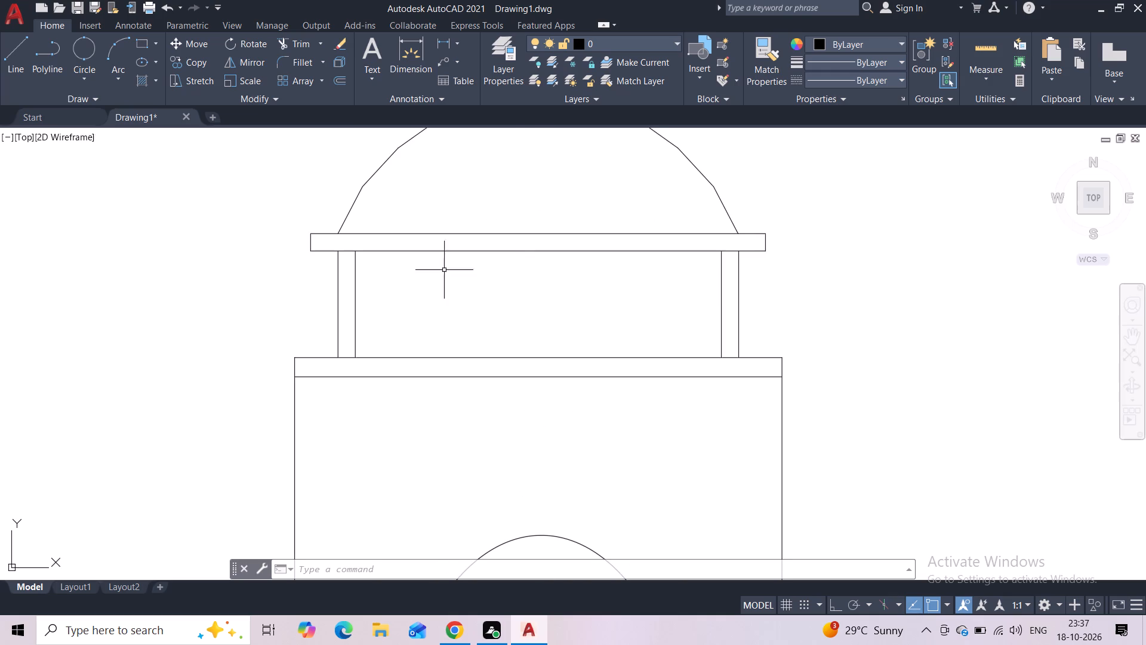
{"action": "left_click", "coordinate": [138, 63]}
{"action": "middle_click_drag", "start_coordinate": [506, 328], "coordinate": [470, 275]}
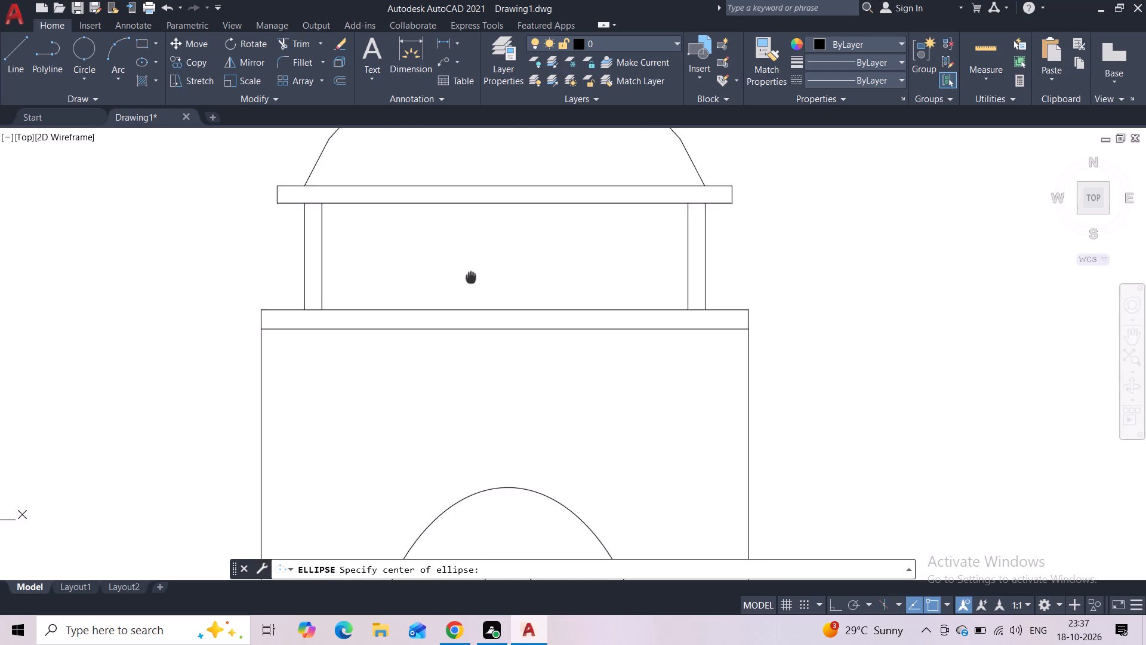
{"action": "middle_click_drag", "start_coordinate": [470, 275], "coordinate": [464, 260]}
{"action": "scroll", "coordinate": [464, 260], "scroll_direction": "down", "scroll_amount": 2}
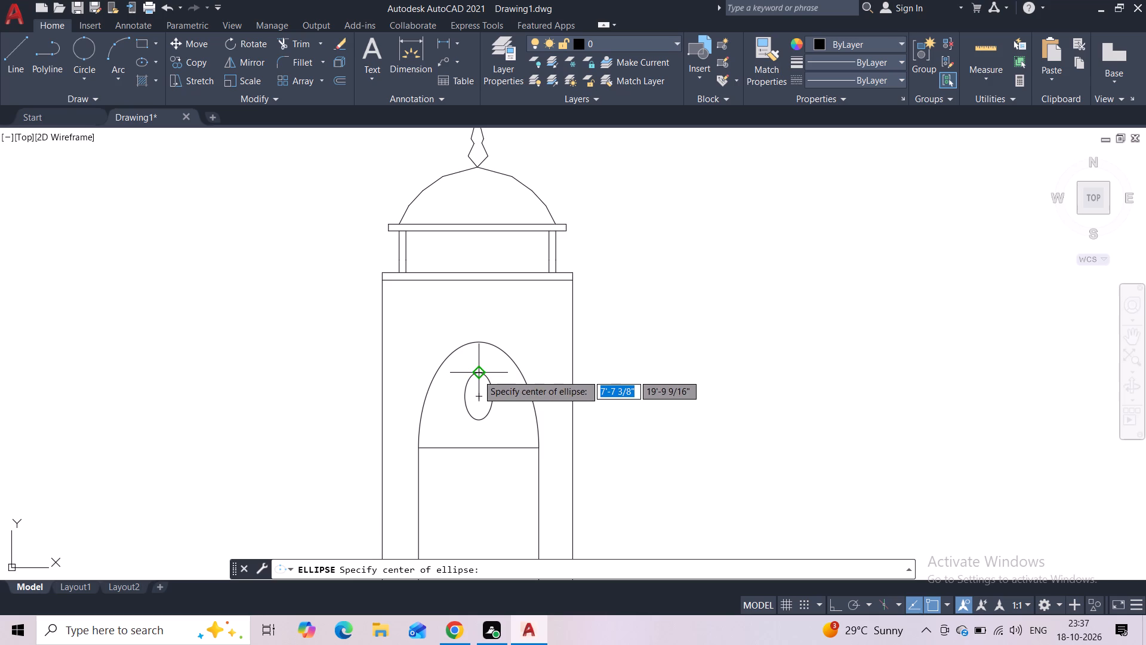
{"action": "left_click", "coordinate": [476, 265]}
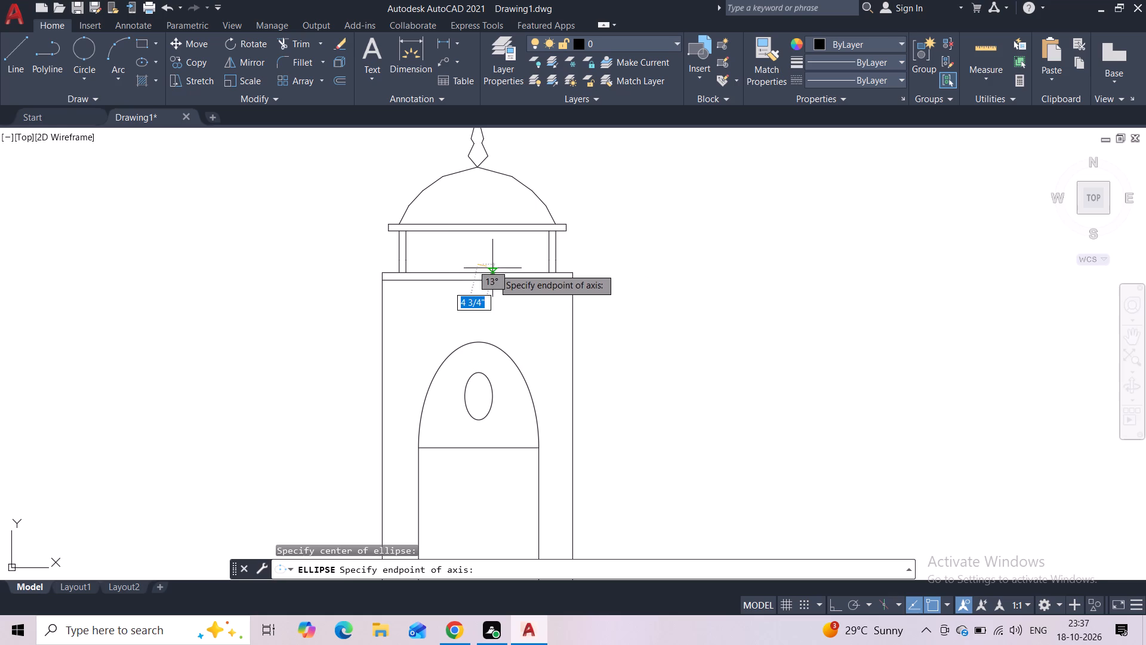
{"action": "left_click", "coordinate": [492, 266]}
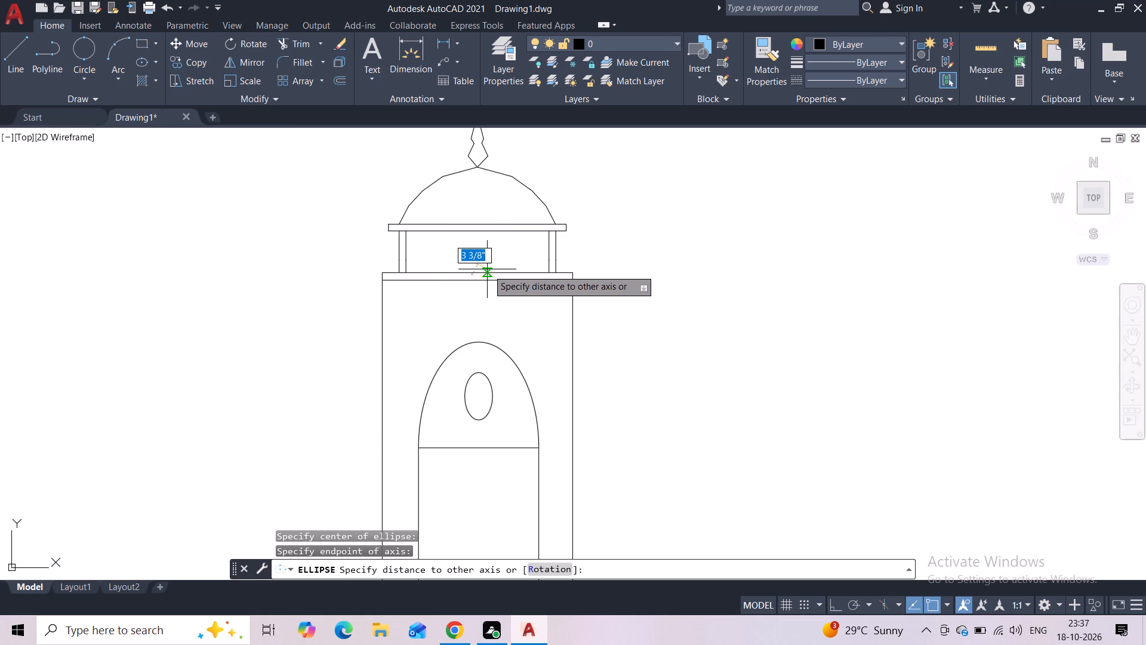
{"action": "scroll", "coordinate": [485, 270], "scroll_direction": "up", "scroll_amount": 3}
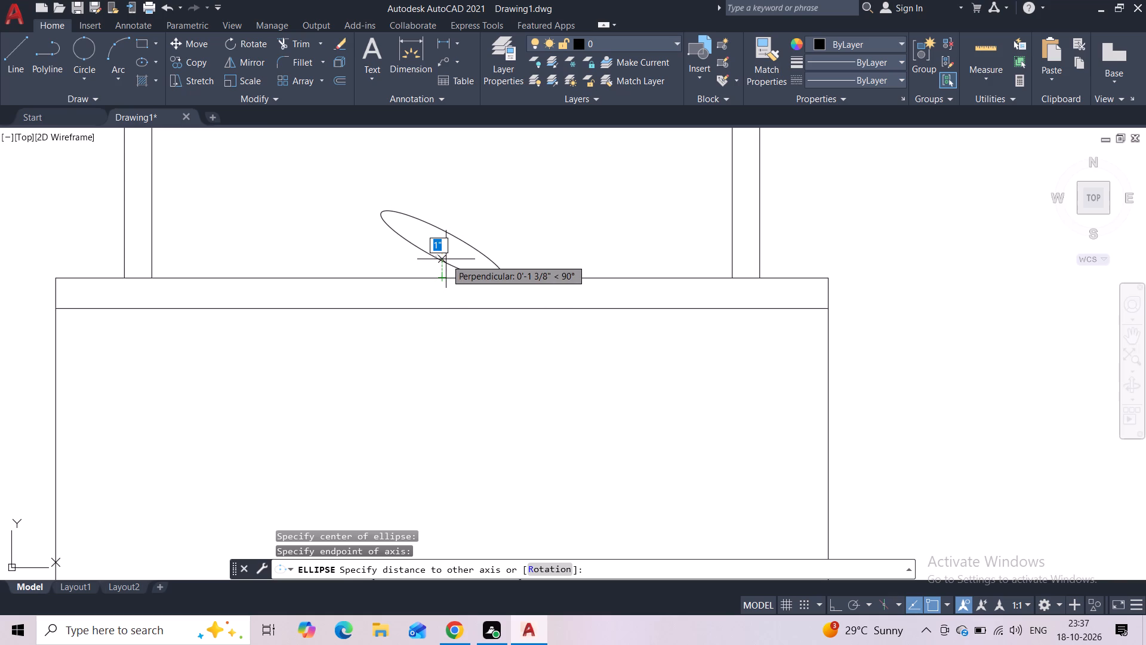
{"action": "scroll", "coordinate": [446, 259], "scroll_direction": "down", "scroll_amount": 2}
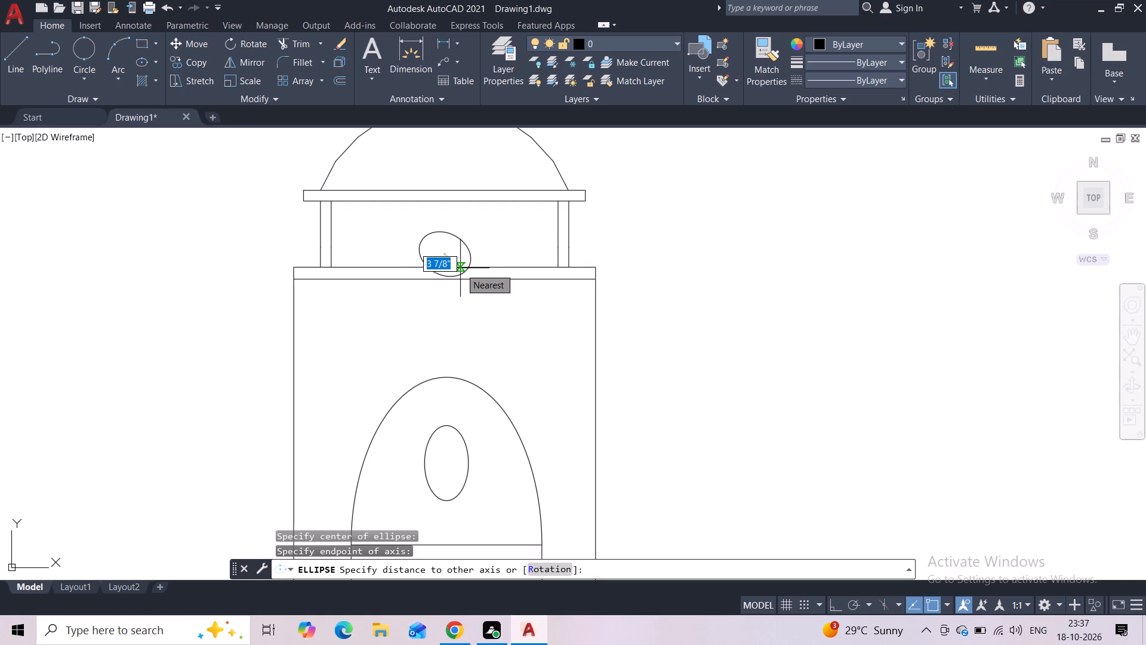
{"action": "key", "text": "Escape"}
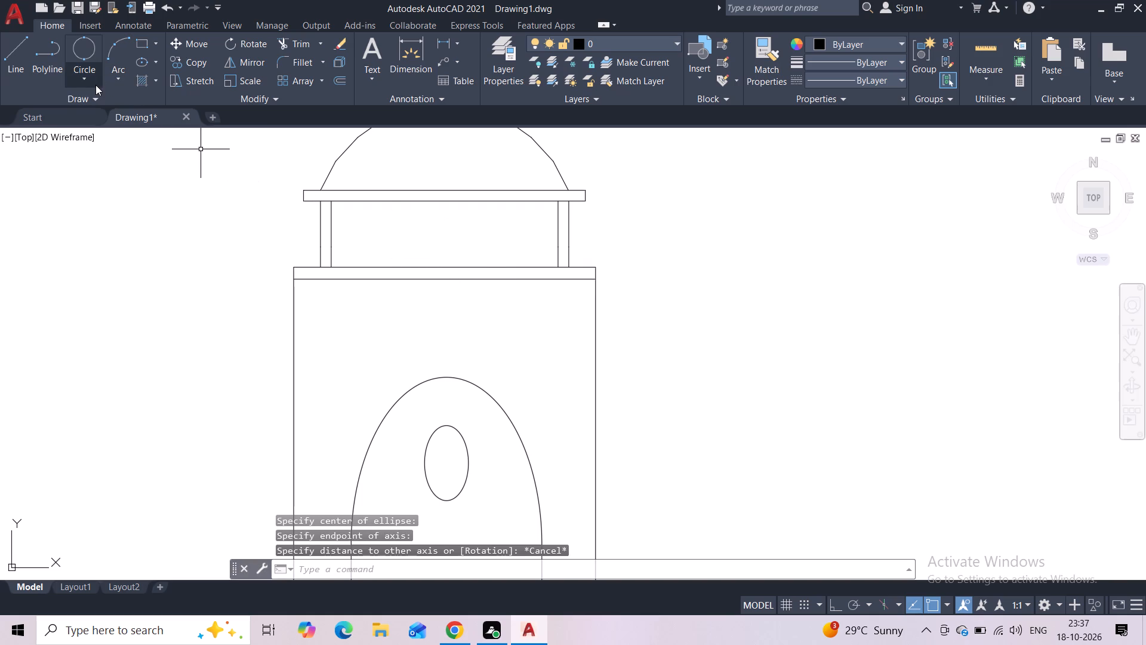
Draw a two-point circle about 4 1/2" in diameter midway between the column pairs, just above the capping strip.
{"action": "left_click", "coordinate": [95, 84]}
{"action": "left_click", "coordinate": [116, 159]}
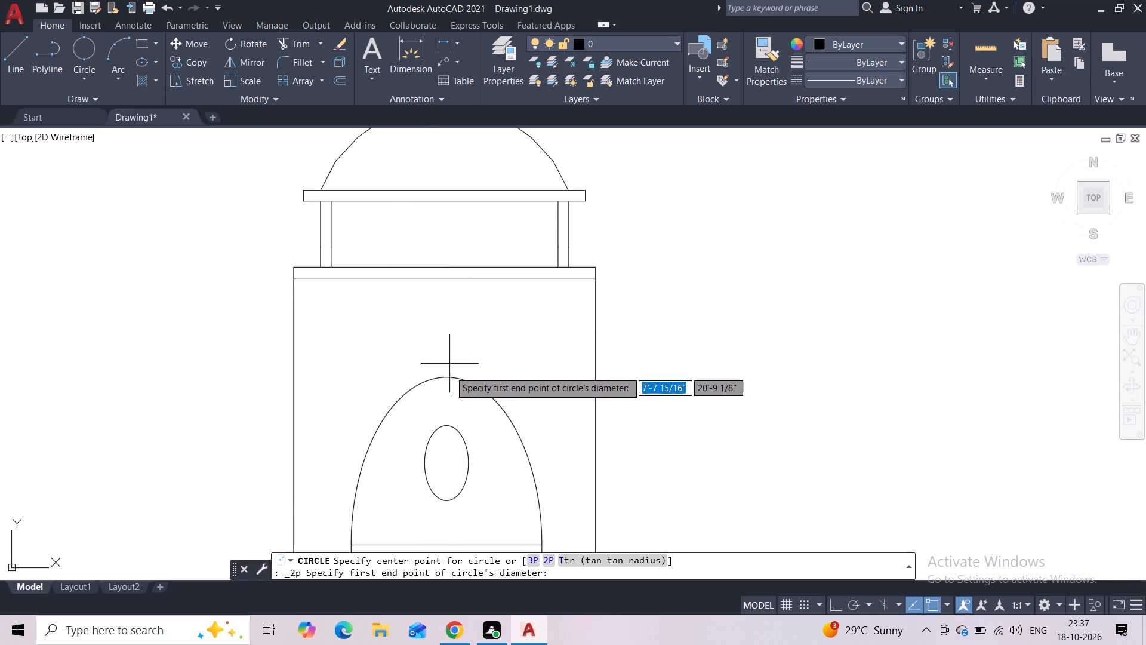
{"action": "left_click", "coordinate": [435, 251]}
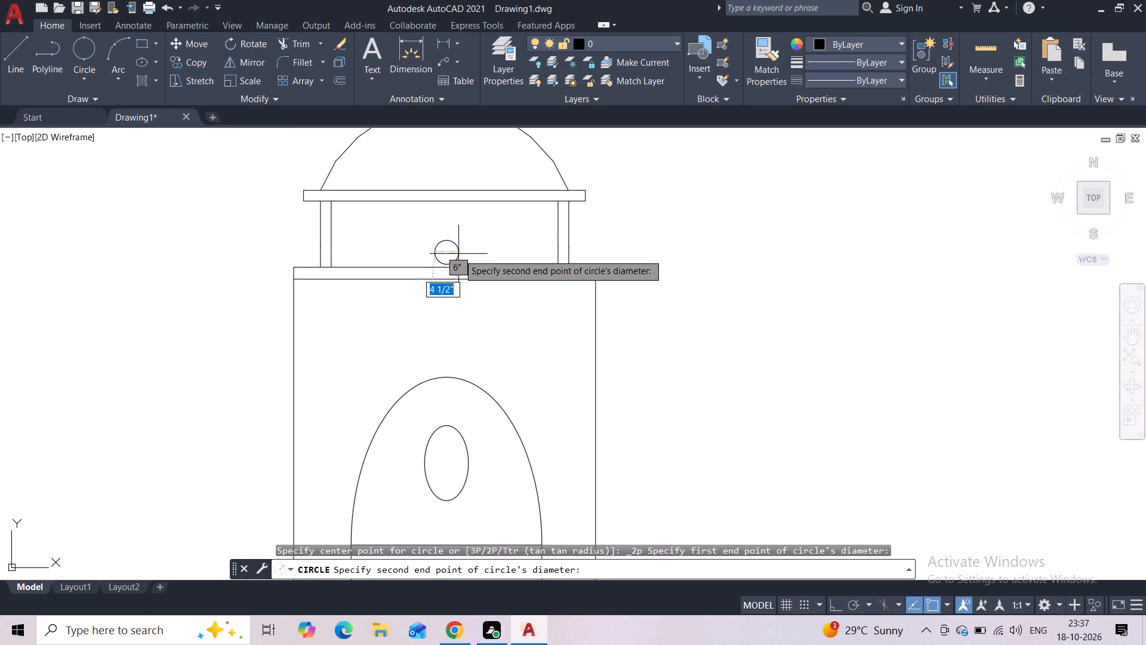
{"action": "left_click", "coordinate": [458, 254]}
Draw a tiny two-point circle about 5/16" in diameter near the centre of the circle between the columns.
{"action": "scroll", "coordinate": [509, 242], "scroll_direction": "down", "scroll_amount": 2}
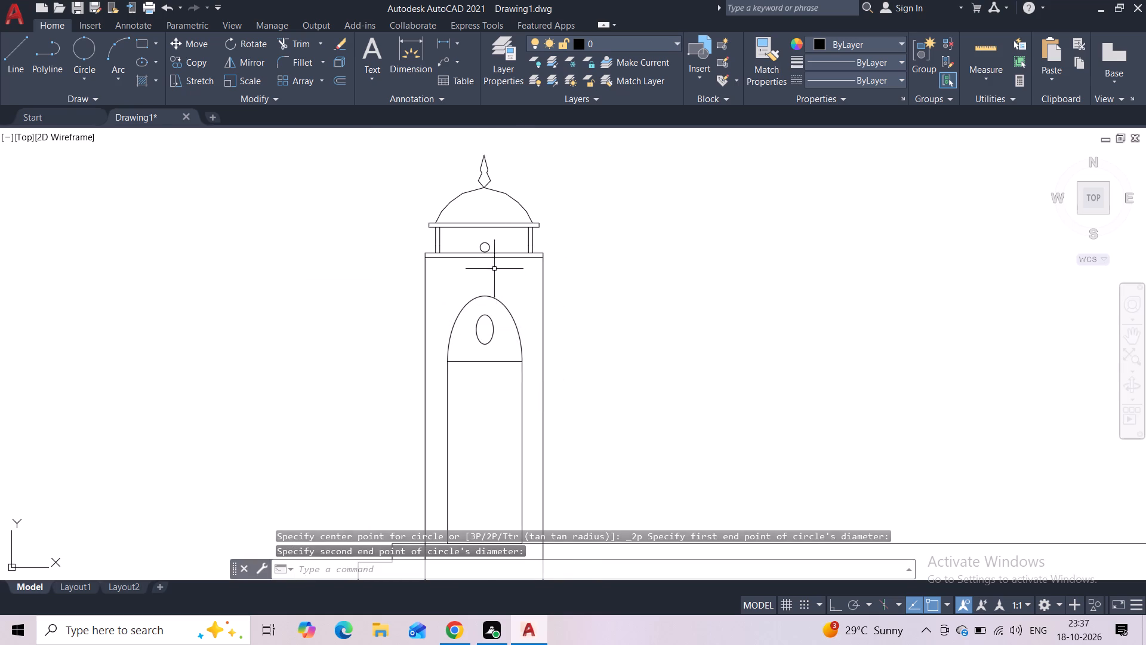
{"action": "scroll", "coordinate": [487, 244], "scroll_direction": "up", "scroll_amount": 5}
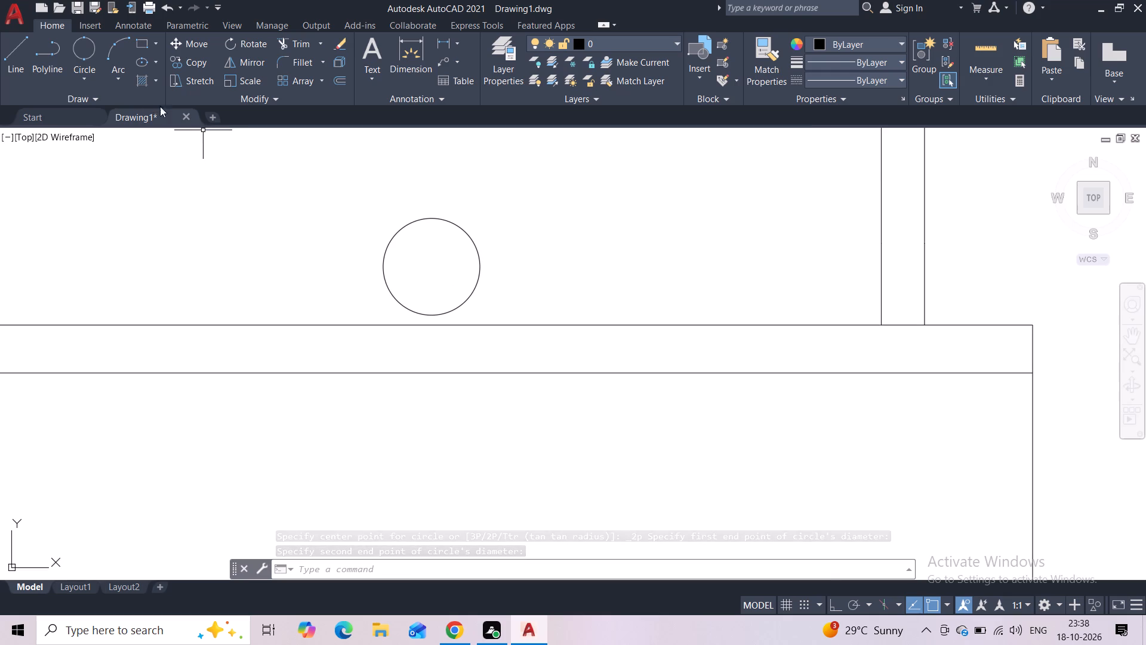
{"action": "left_click", "coordinate": [87, 84]}
{"action": "left_click", "coordinate": [112, 163]}
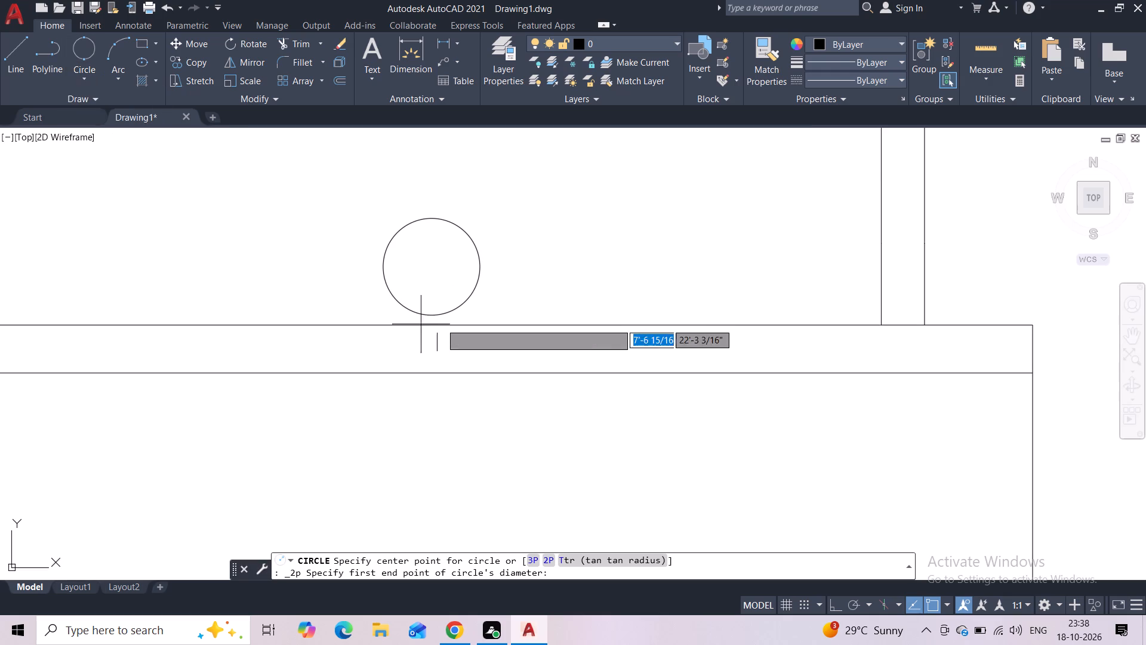
{"action": "left_click", "coordinate": [427, 266]}
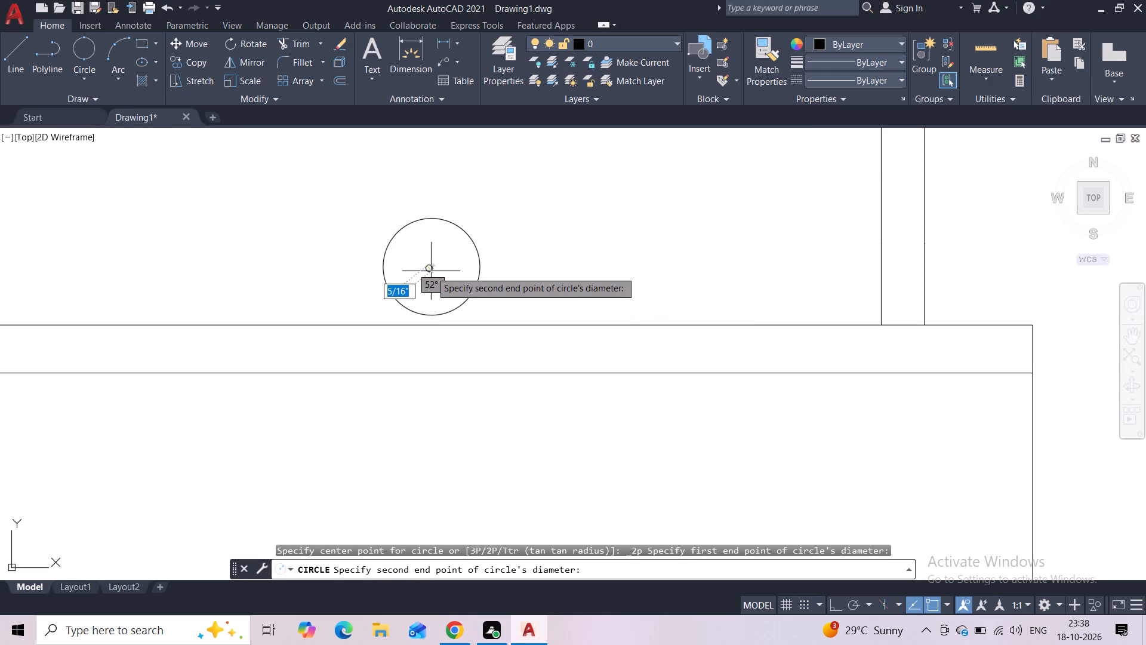
{"action": "left_click", "coordinate": [431, 269]}
{"action": "scroll", "coordinate": [537, 326], "scroll_direction": "down", "scroll_amount": 3}
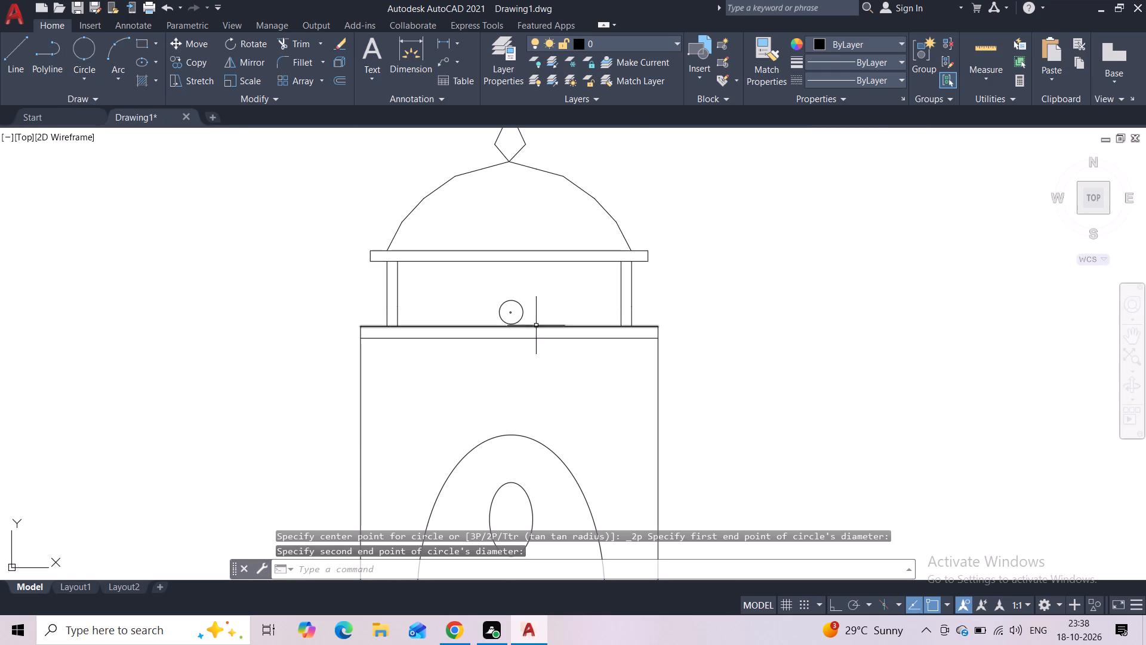
{"action": "scroll", "coordinate": [538, 322], "scroll_direction": "down", "scroll_amount": 1}
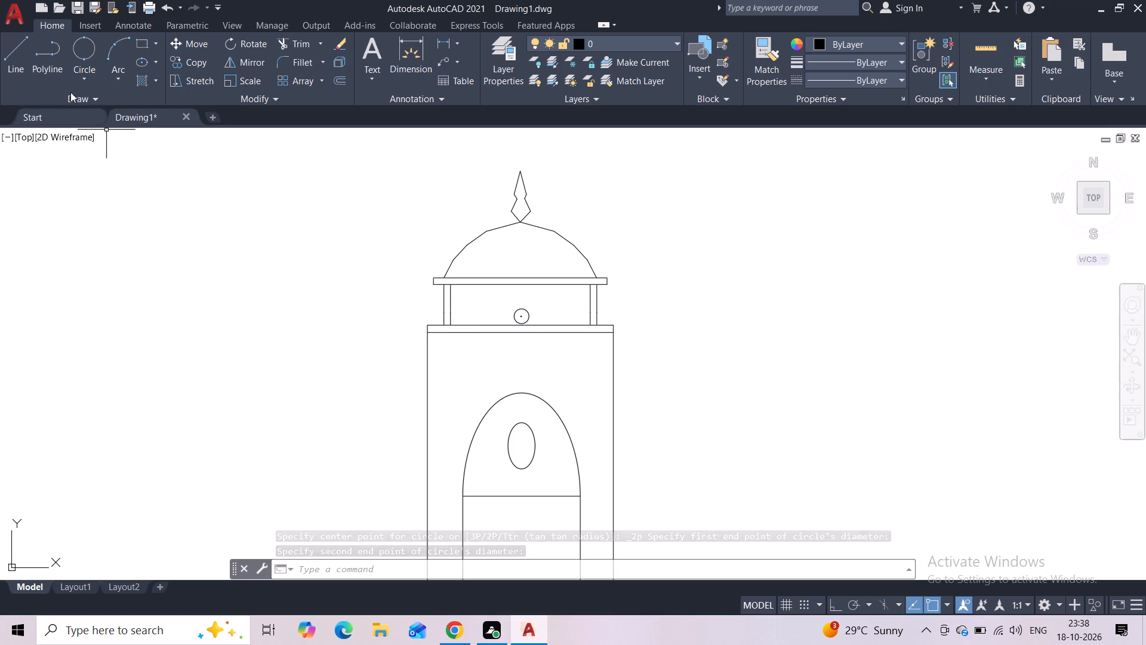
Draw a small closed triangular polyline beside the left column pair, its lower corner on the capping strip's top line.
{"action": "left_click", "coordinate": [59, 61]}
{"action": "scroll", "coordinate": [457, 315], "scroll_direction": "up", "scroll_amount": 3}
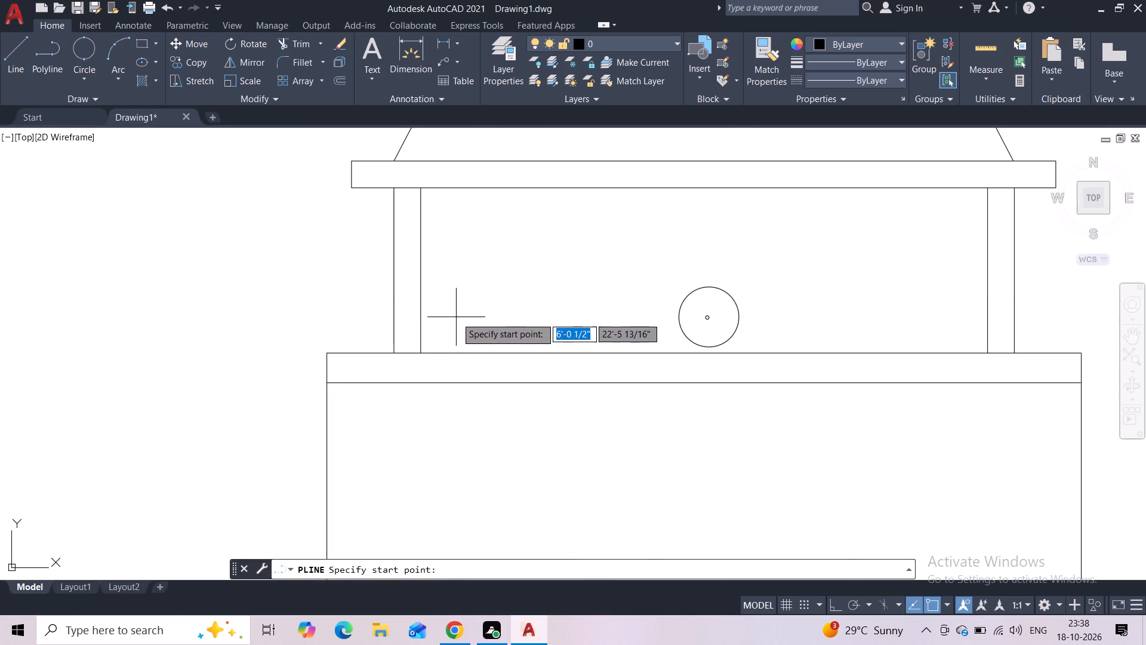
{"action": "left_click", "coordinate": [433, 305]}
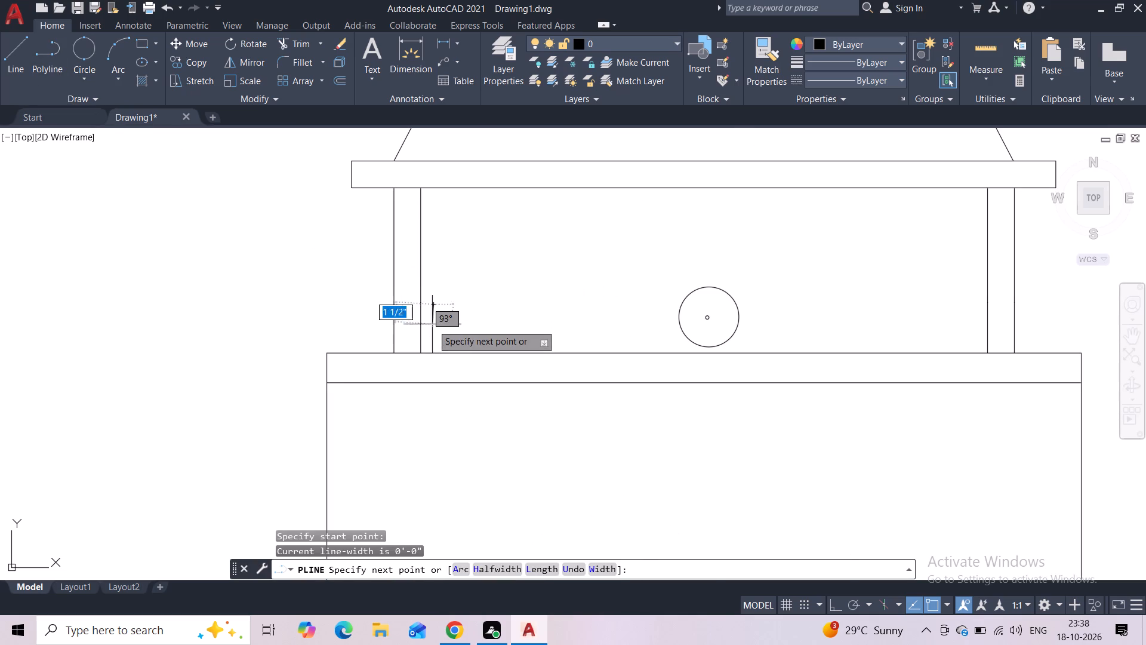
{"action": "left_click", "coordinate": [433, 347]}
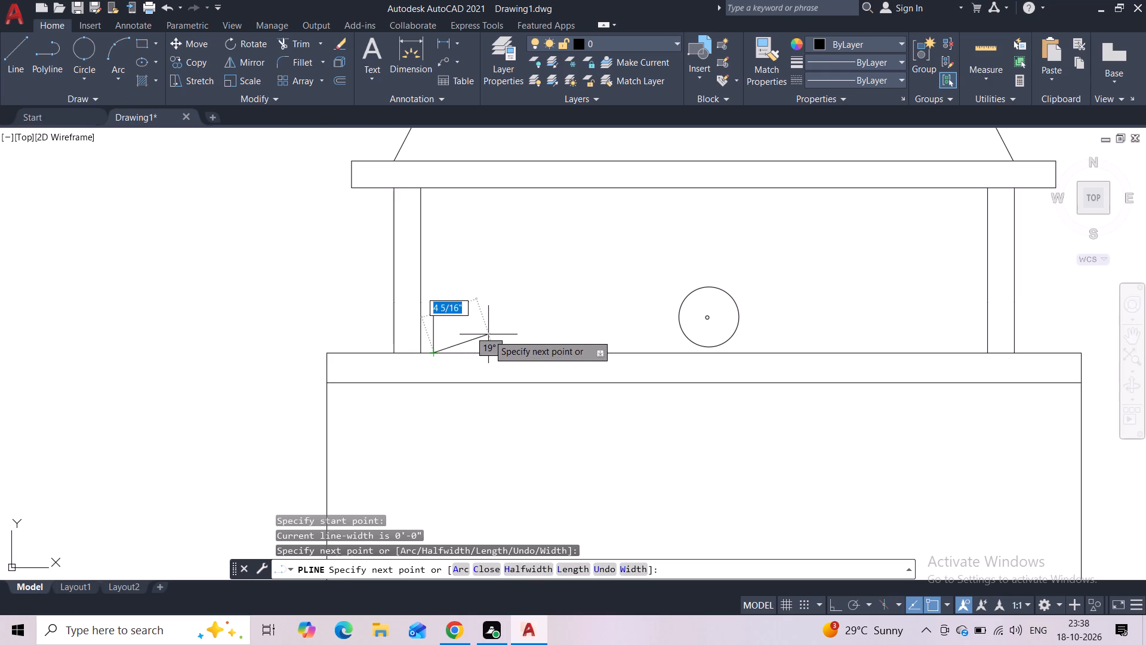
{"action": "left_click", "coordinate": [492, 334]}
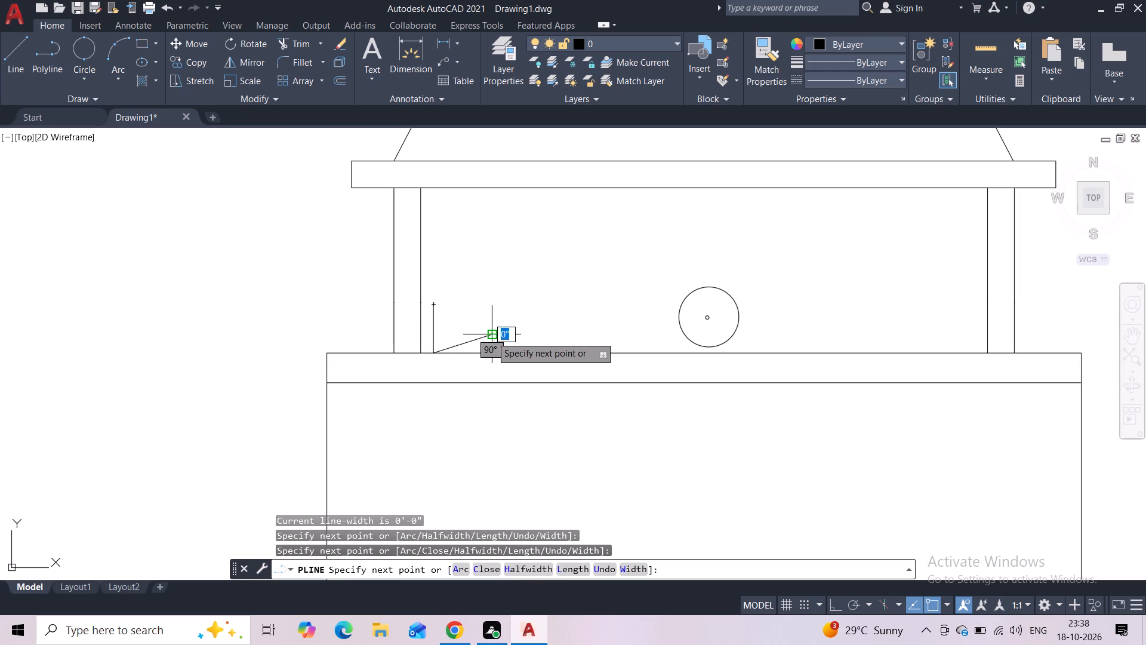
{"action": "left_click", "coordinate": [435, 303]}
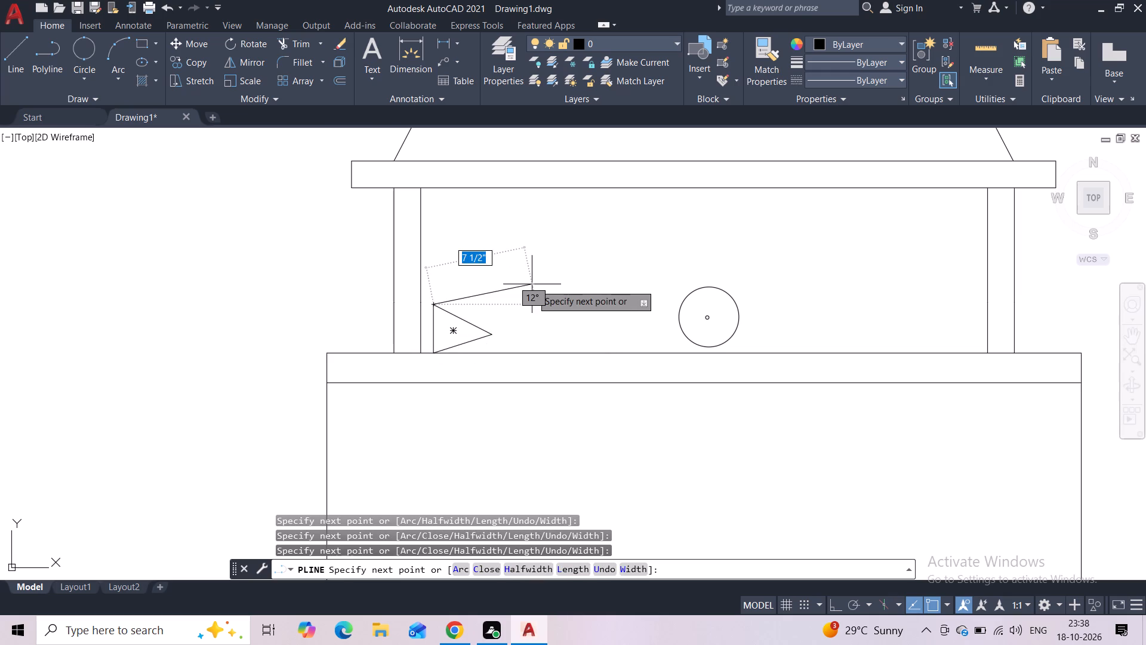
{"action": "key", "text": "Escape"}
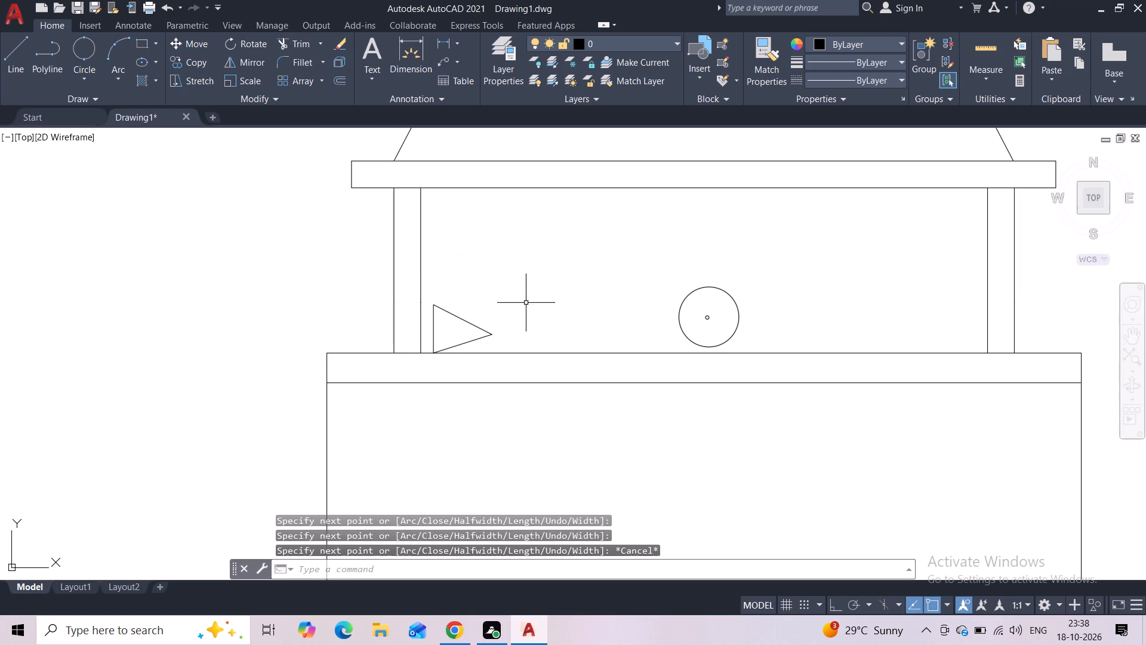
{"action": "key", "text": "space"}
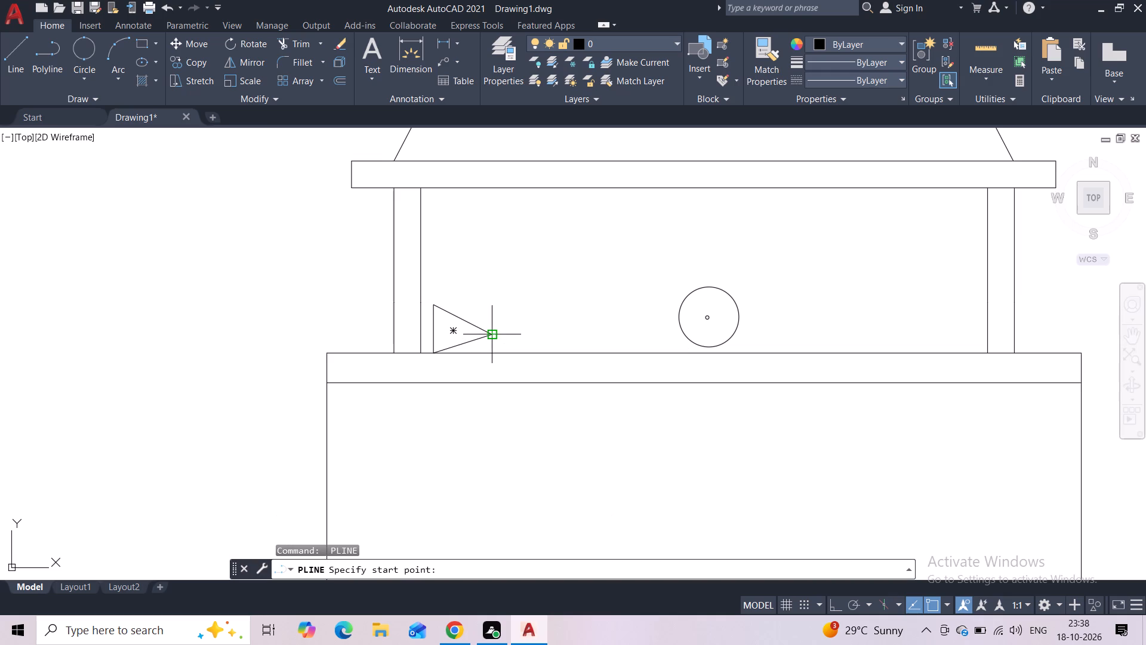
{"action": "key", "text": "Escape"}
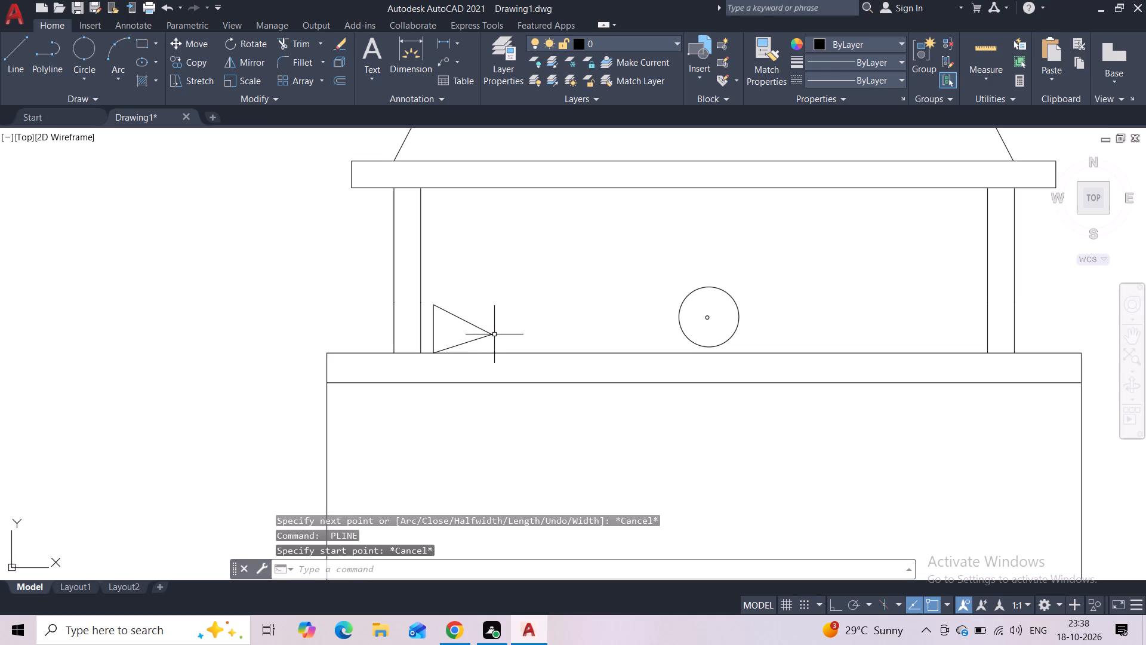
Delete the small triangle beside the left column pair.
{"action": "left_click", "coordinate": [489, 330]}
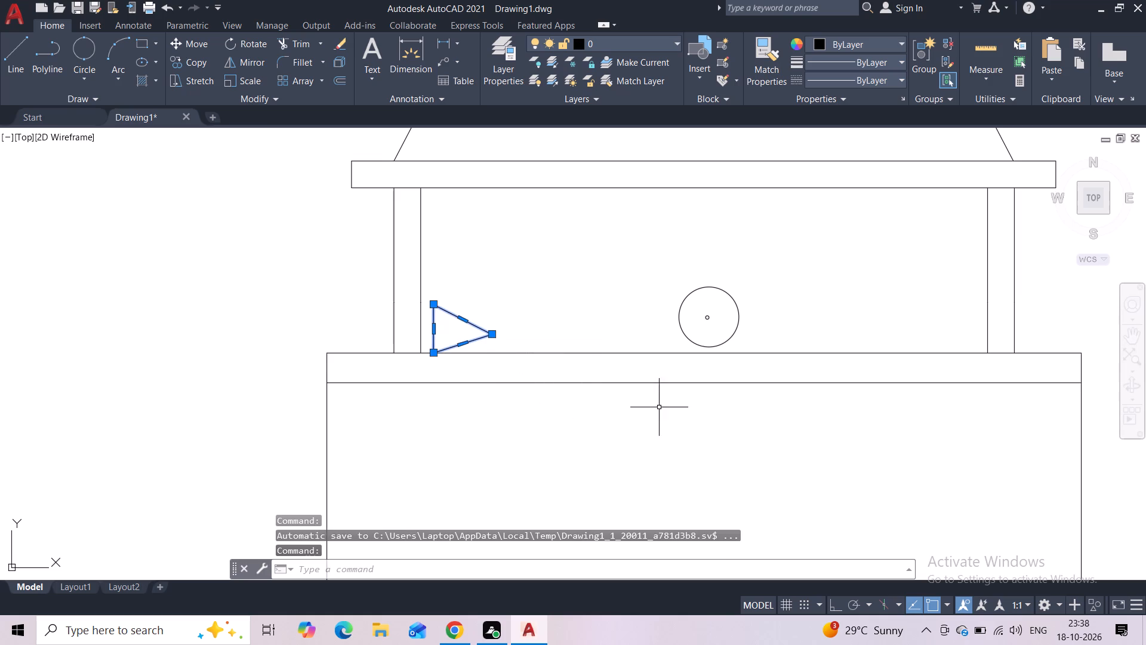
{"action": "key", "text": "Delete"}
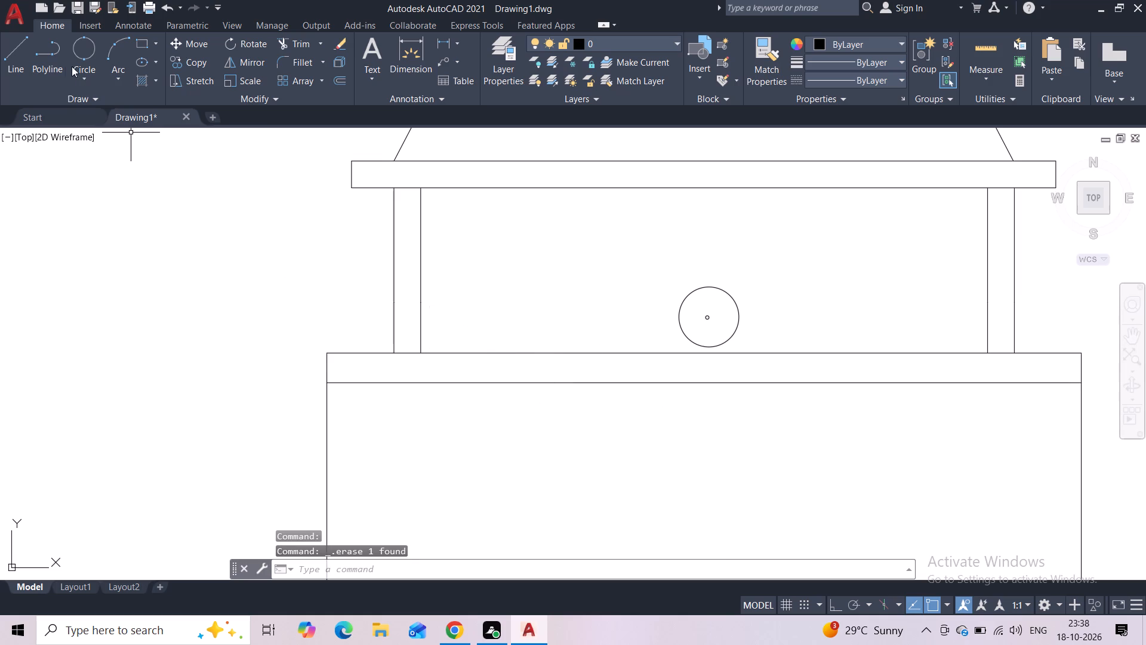
Draw an open two-segment polyline beside the left column pair: a short vertical down, followed by a segment rising gently towards the circle.
{"action": "left_click", "coordinate": [60, 59]}
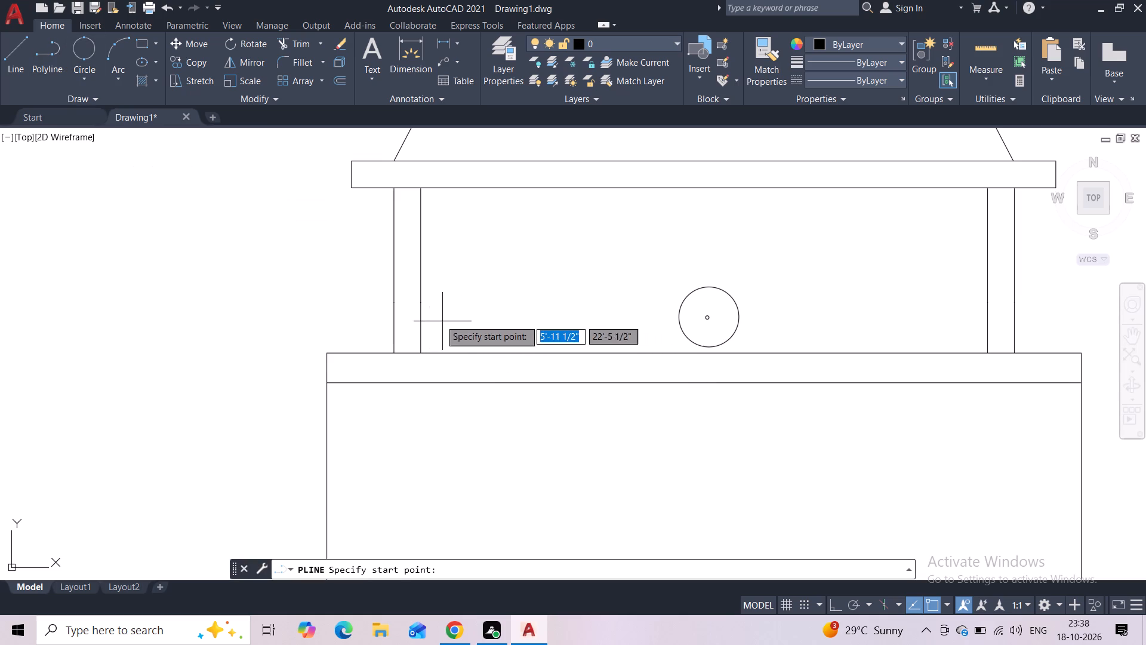
{"action": "left_click", "coordinate": [436, 312]}
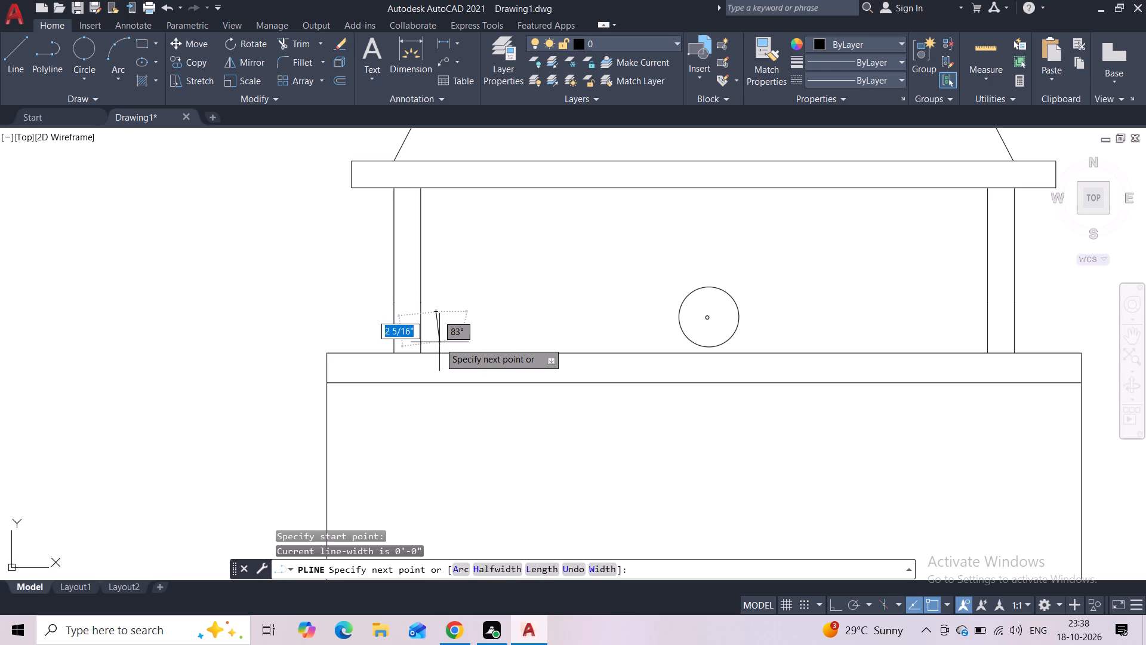
{"action": "left_click", "coordinate": [436, 343]}
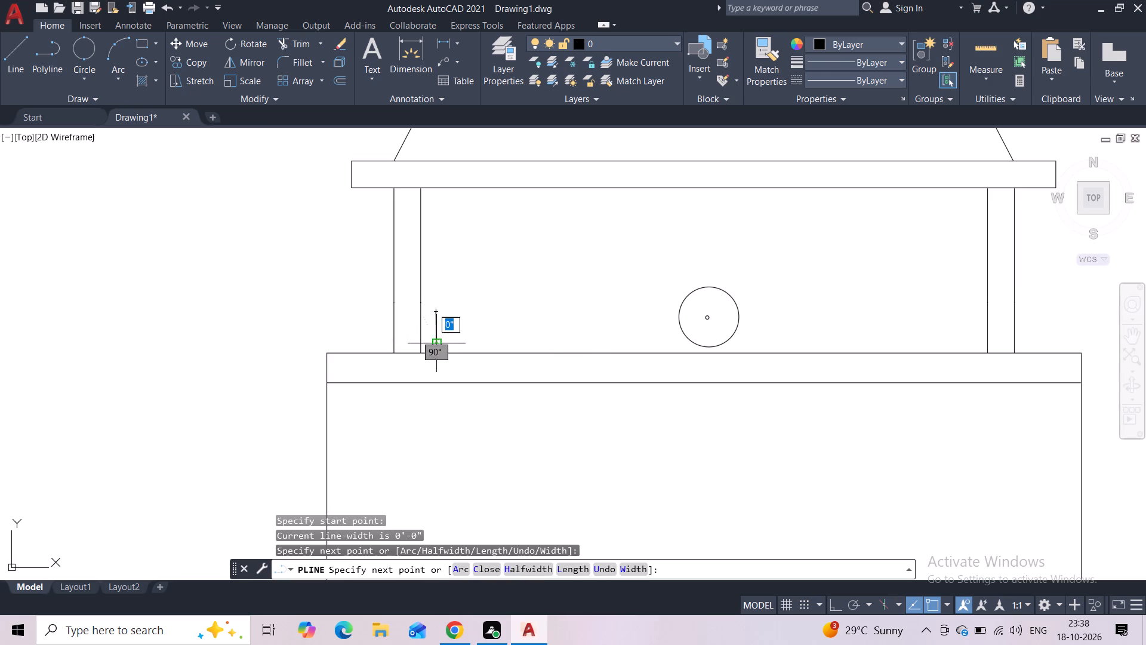
{"action": "left_click", "coordinate": [482, 331]}
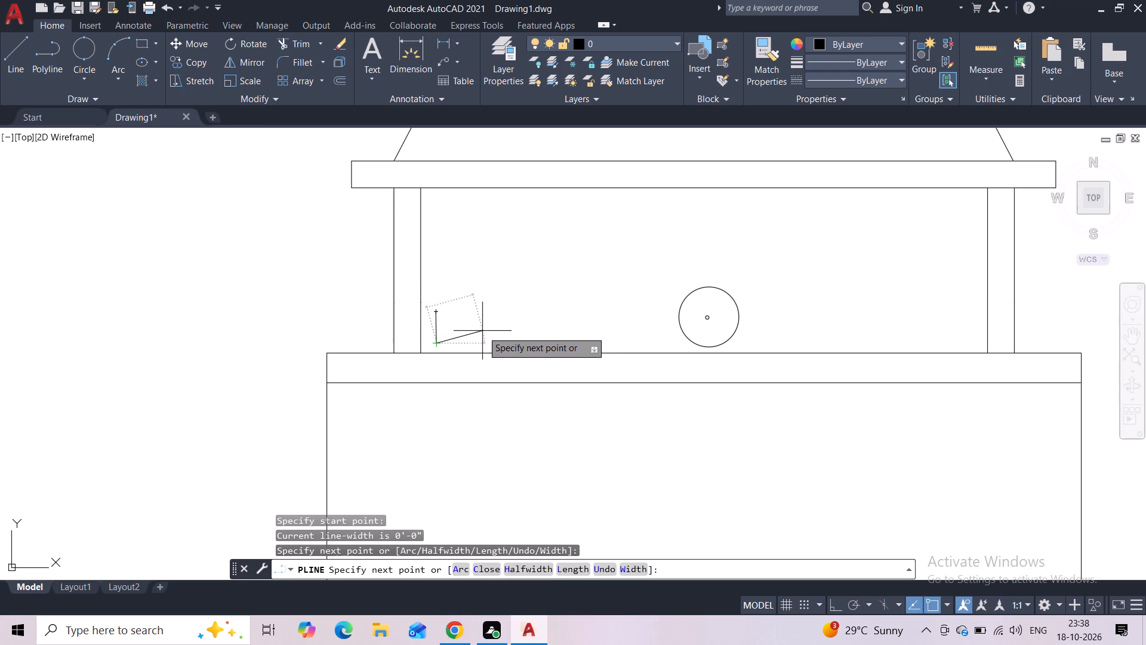
{"action": "key", "text": "Escape"}
Draw a short vertical polyline through the open polyline's free end down to the capping strip's top line.
{"action": "key", "text": "space"}
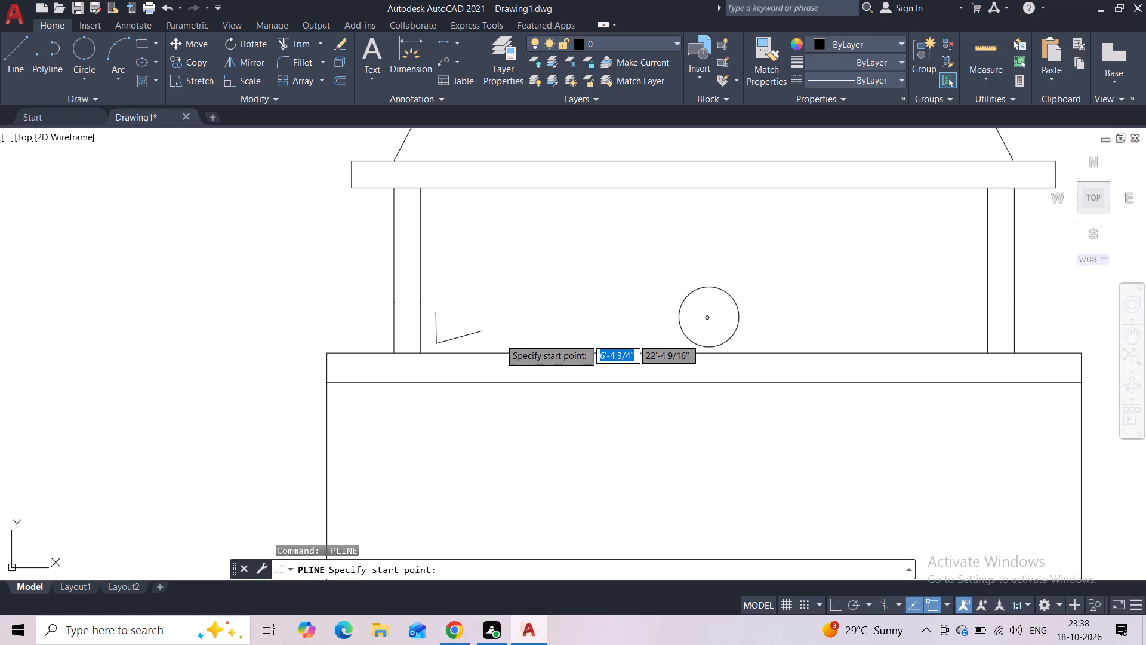
{"action": "left_click", "coordinate": [486, 322]}
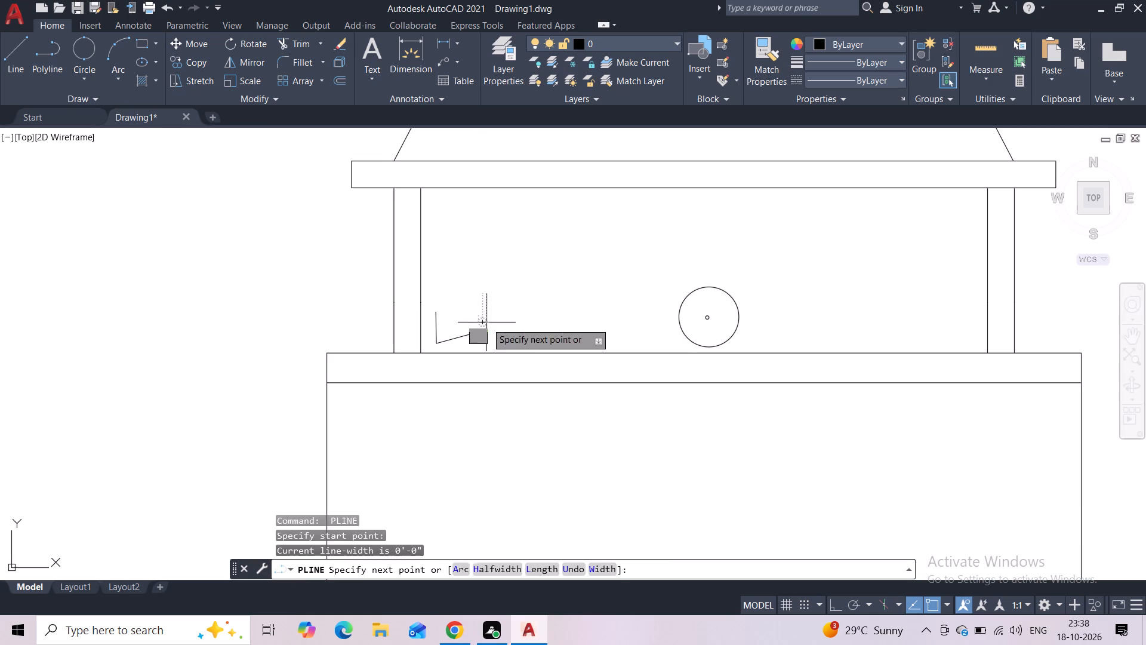
{"action": "left_click", "coordinate": [483, 348]}
{"action": "key", "text": "Escape"}
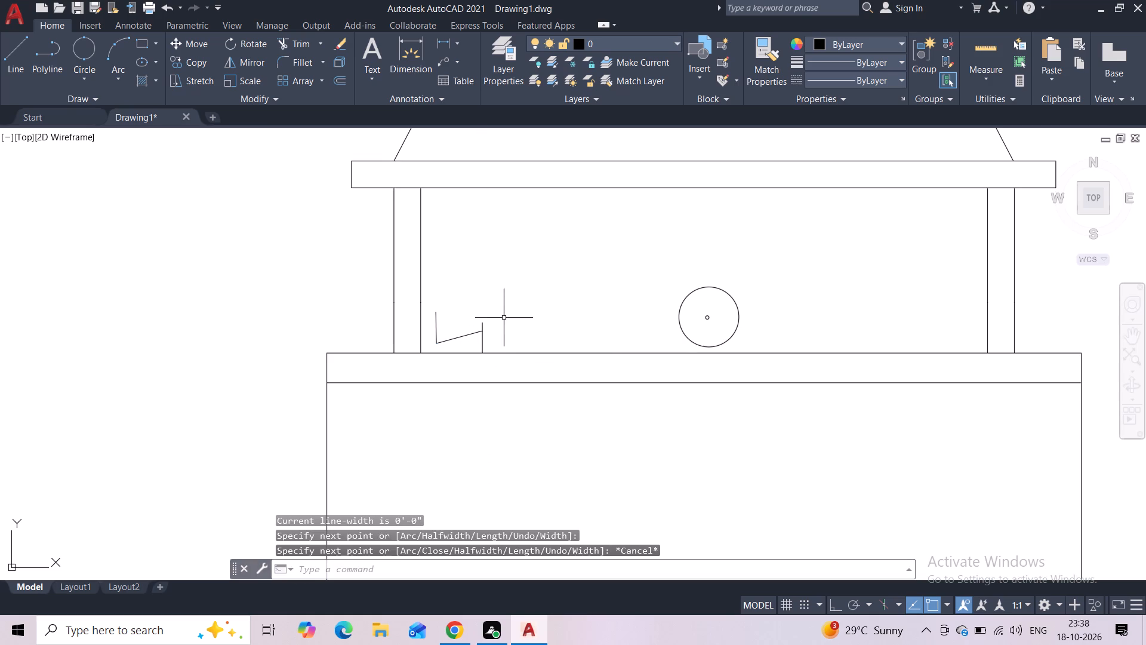
Draw a horizontal polyline about 3 1/2" long from the top of the small ornament's left edge, above its sloping side.
{"action": "key", "text": "space"}
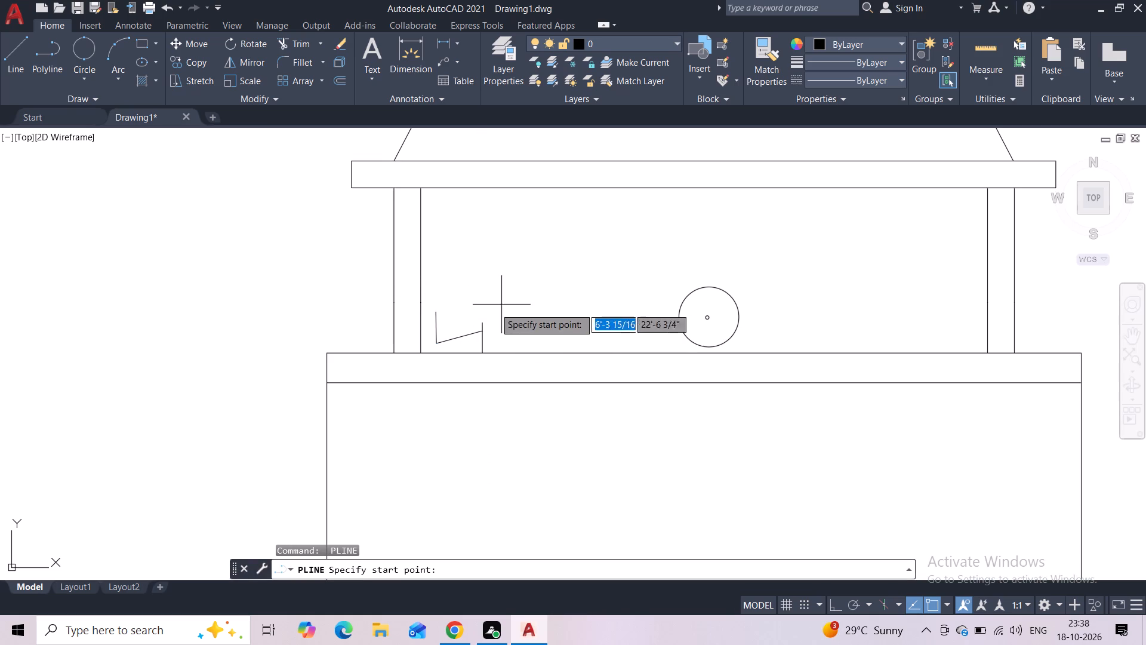
{"action": "left_click", "coordinate": [439, 317]}
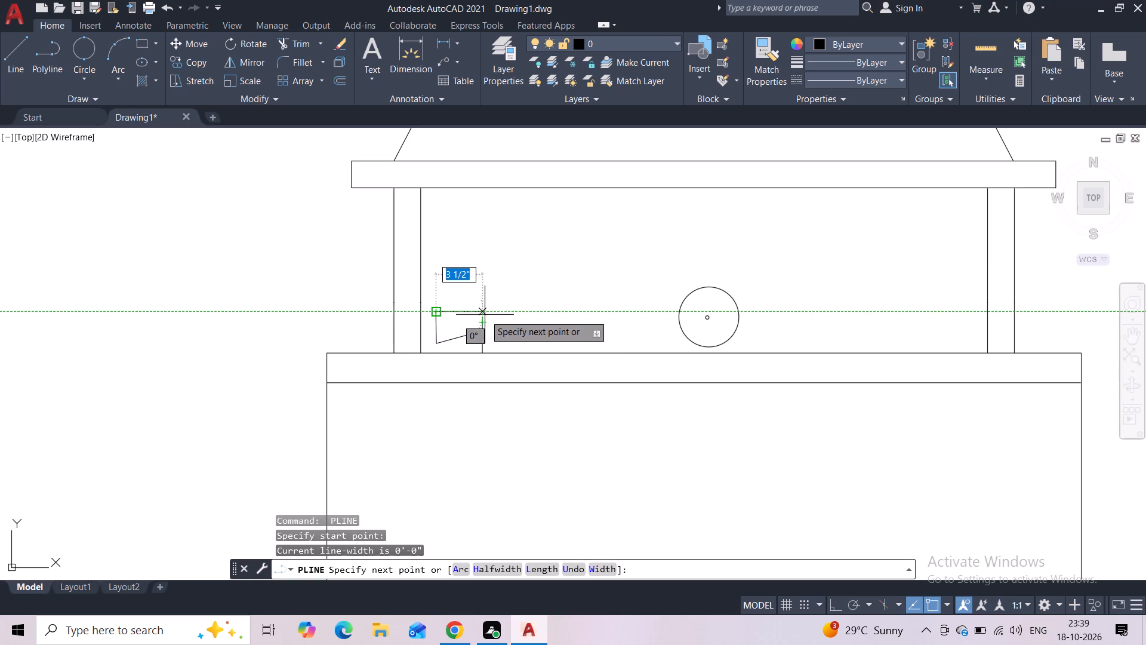
{"action": "left_click", "coordinate": [484, 315]}
{"action": "key", "text": "Escape"}
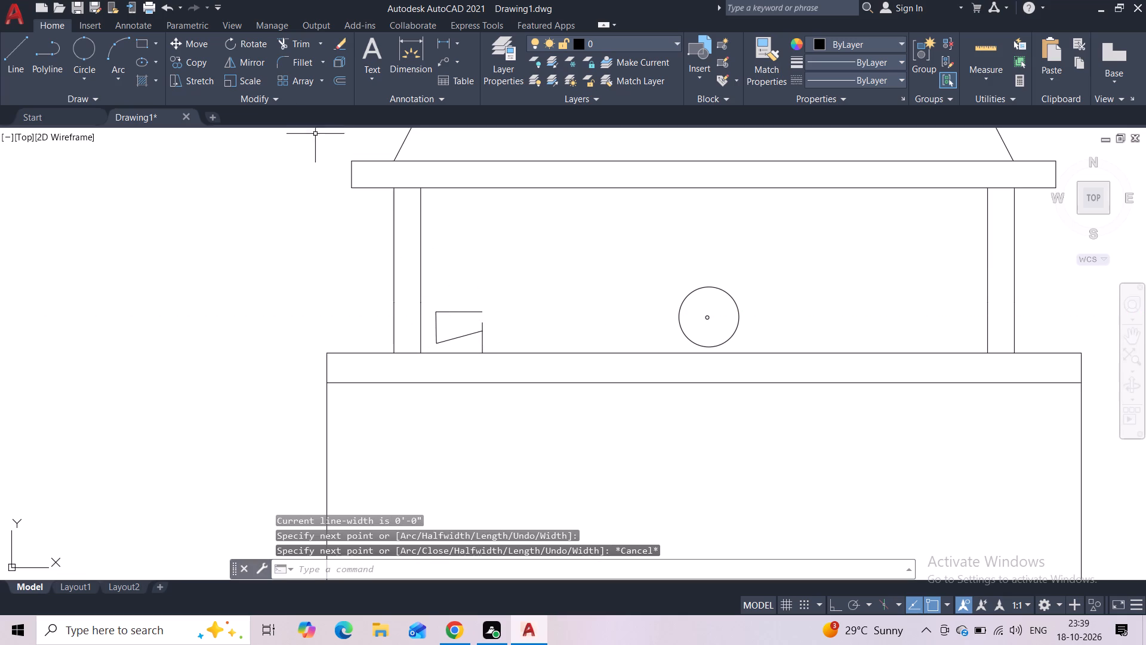
Round the ornament's open end with a two-point circle between its horizontal and sloping sides' endpoints, trimming away the circle's inner half.
{"action": "left_click", "coordinate": [85, 79]}
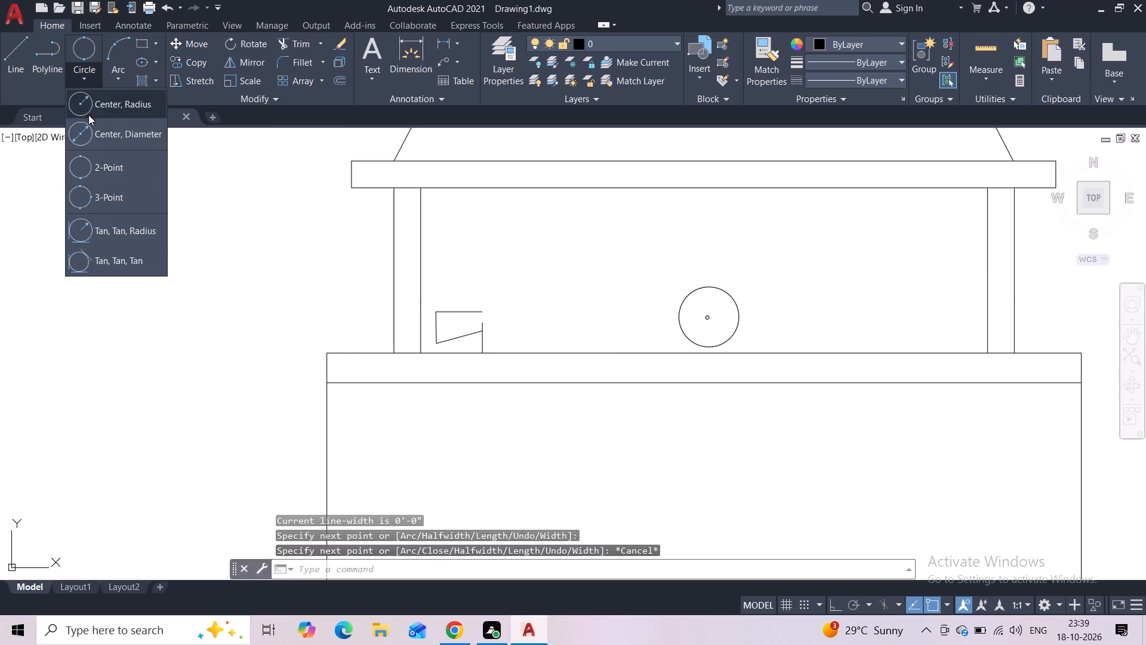
{"action": "left_click", "coordinate": [101, 163]}
{"action": "scroll", "coordinate": [433, 327], "scroll_direction": "up", "scroll_amount": 3}
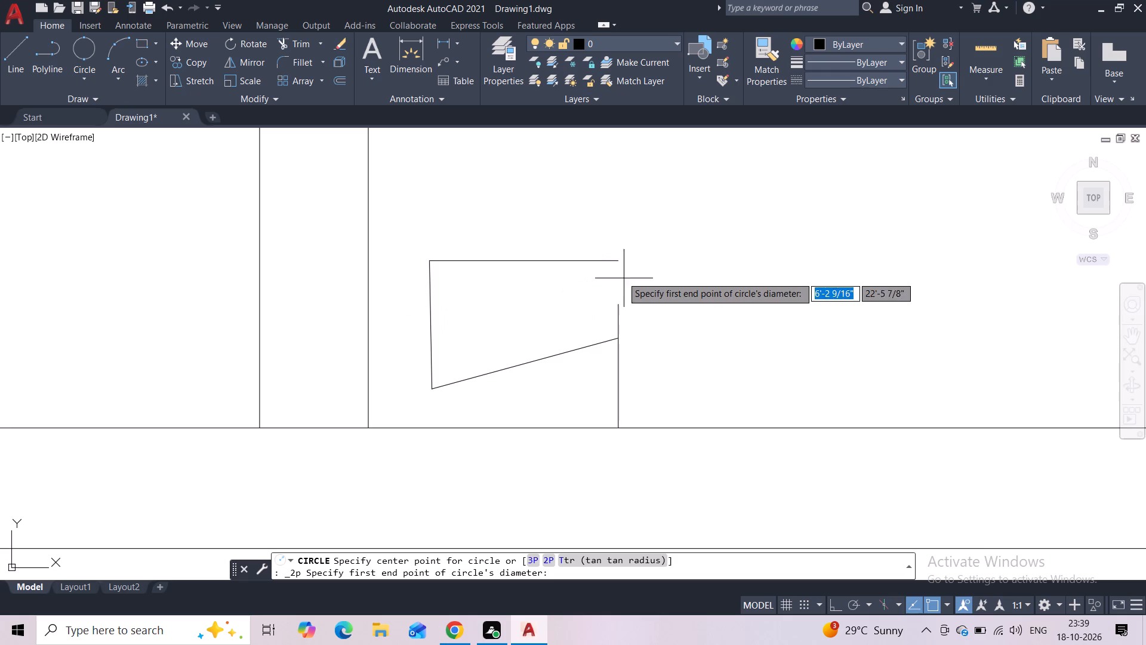
{"action": "left_click", "coordinate": [617, 268]}
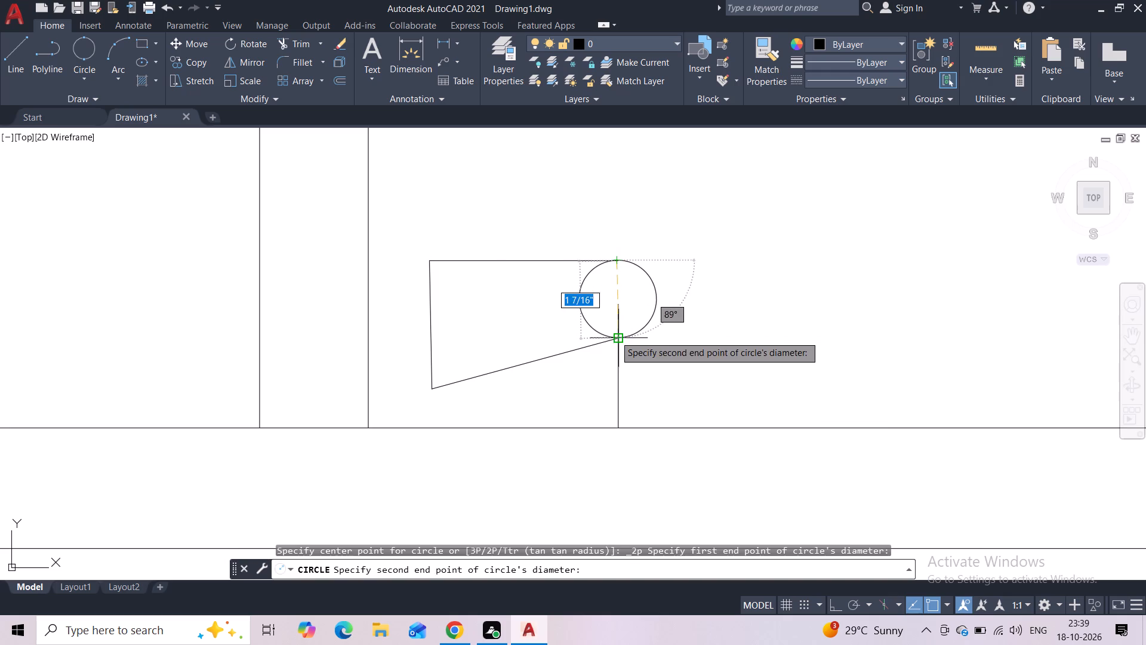
{"action": "left_click", "coordinate": [615, 336]}
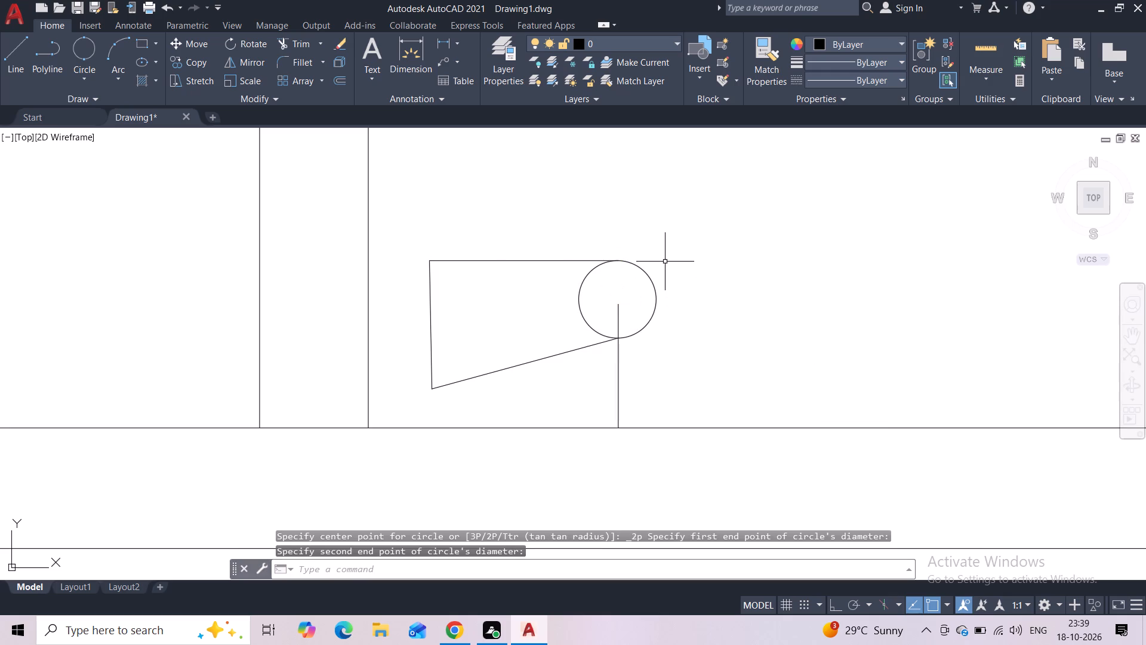
{"action": "left_click", "coordinate": [295, 41]}
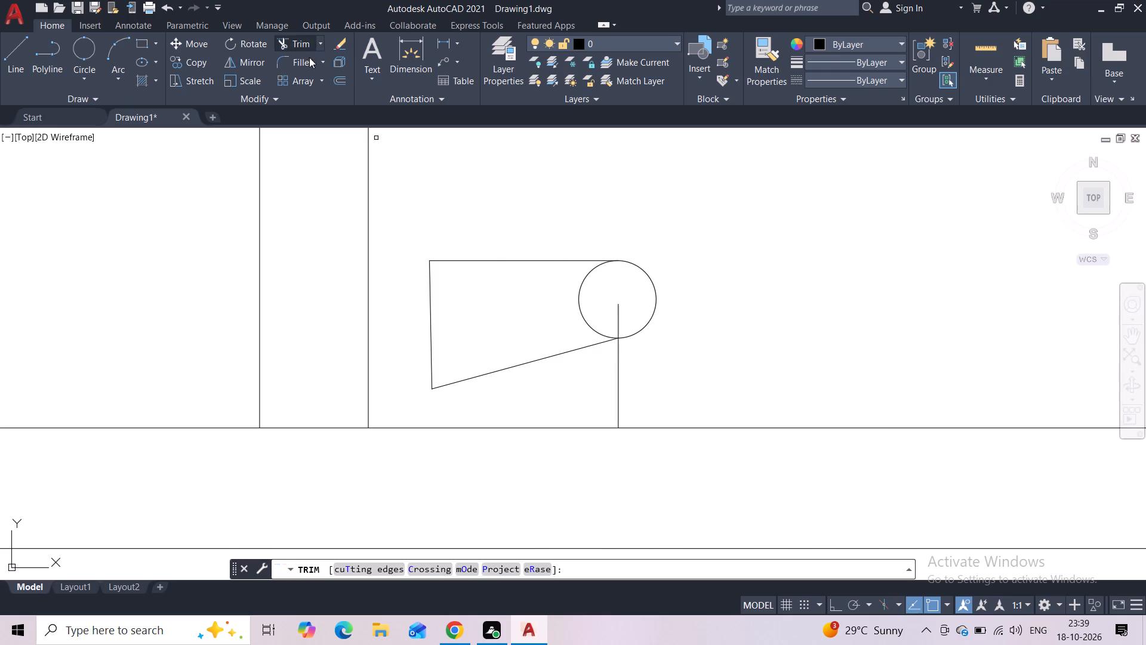
{"action": "left_click_drag", "start_coordinate": [603, 294], "coordinate": [565, 311]}
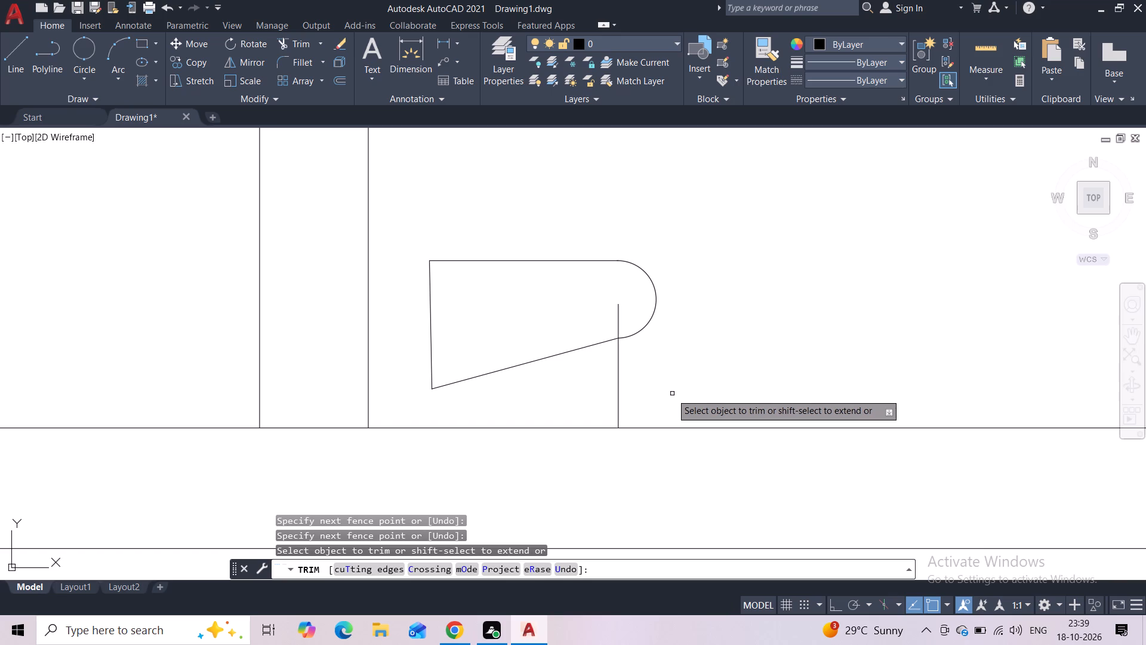
Draw a narrow post from the arc's outer quadrant: one line straight down to the capping strip, another stepping slightly inward and down to it.
{"action": "left_click", "coordinate": [15, 62]}
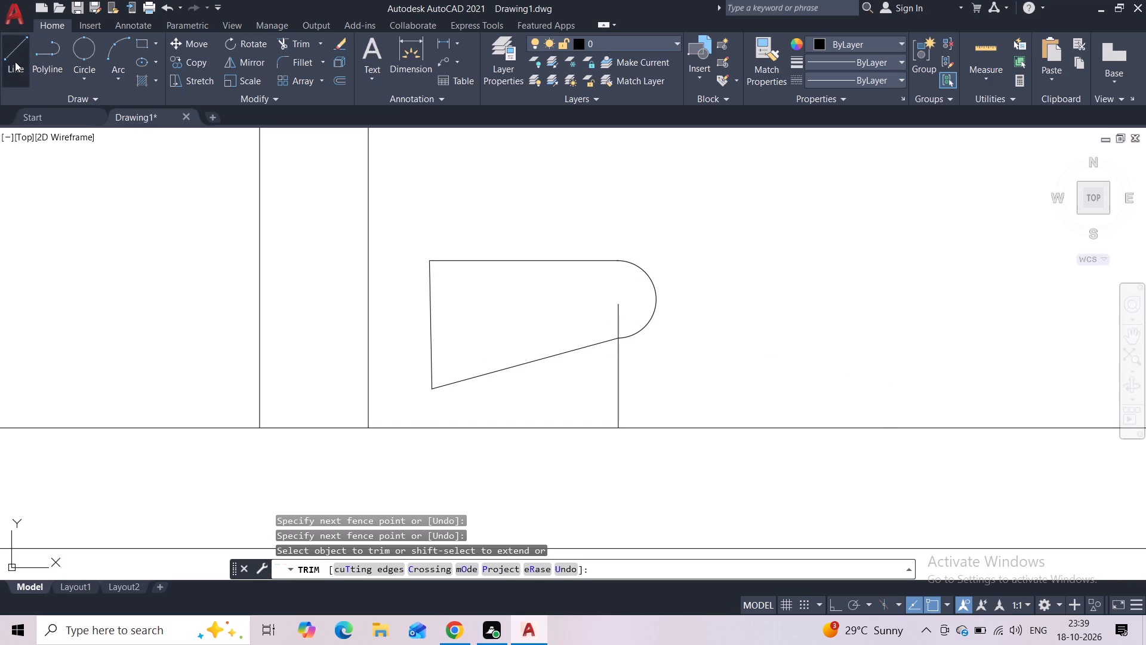
{"action": "left_click", "coordinate": [657, 300]}
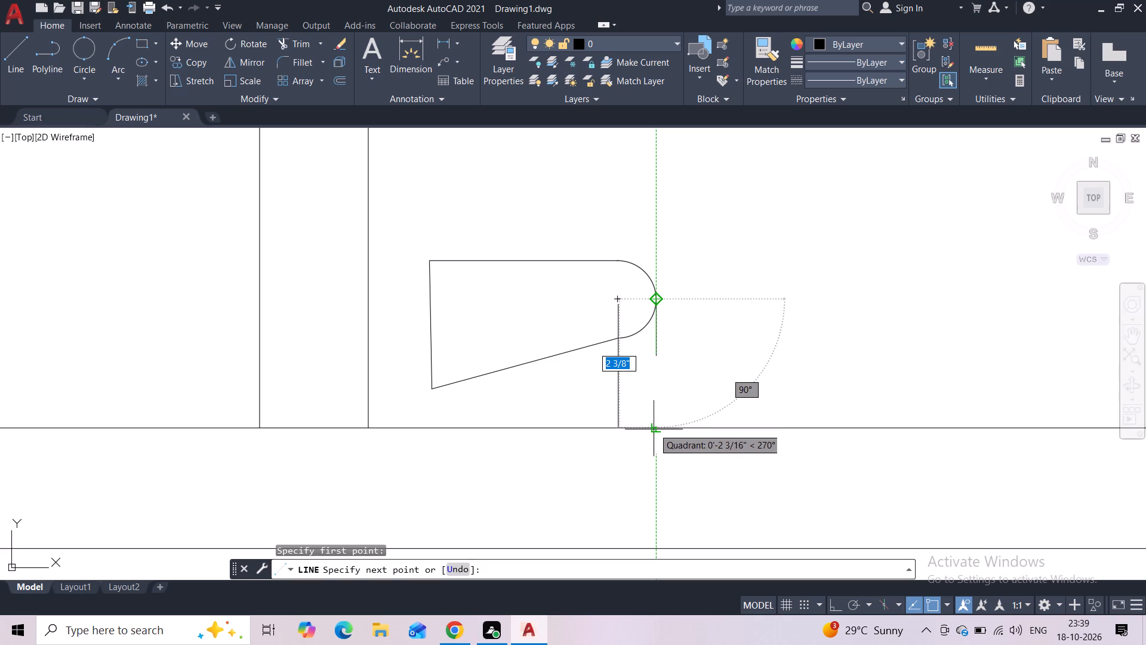
{"action": "left_click", "coordinate": [654, 431]}
{"action": "key", "text": "Escape"}
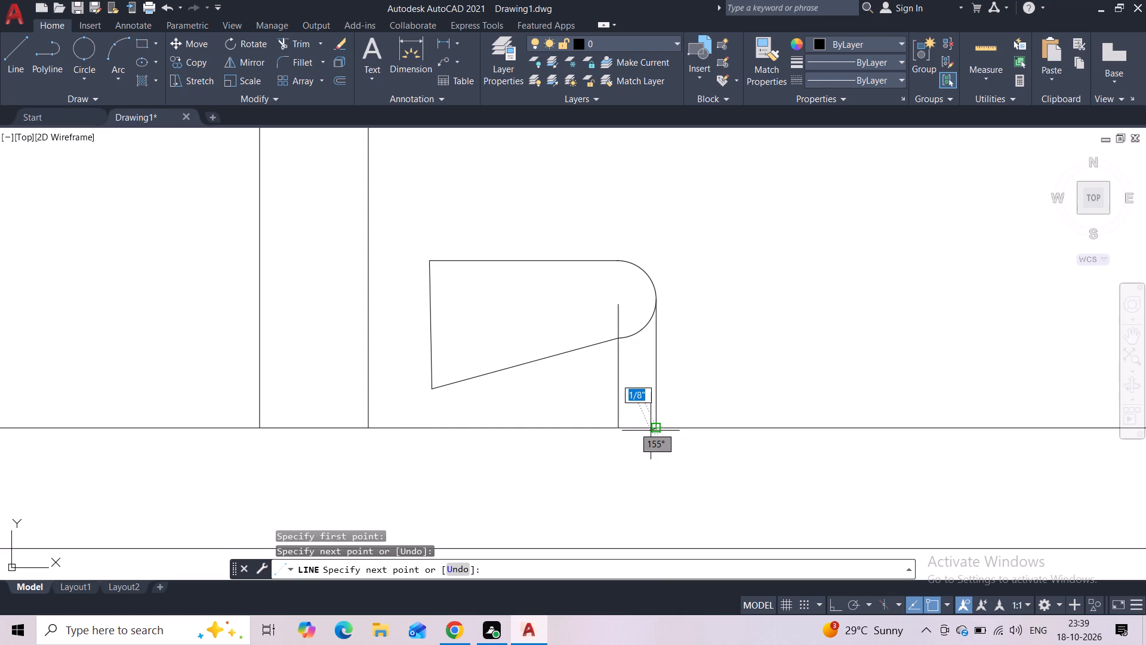
{"action": "key", "text": "space"}
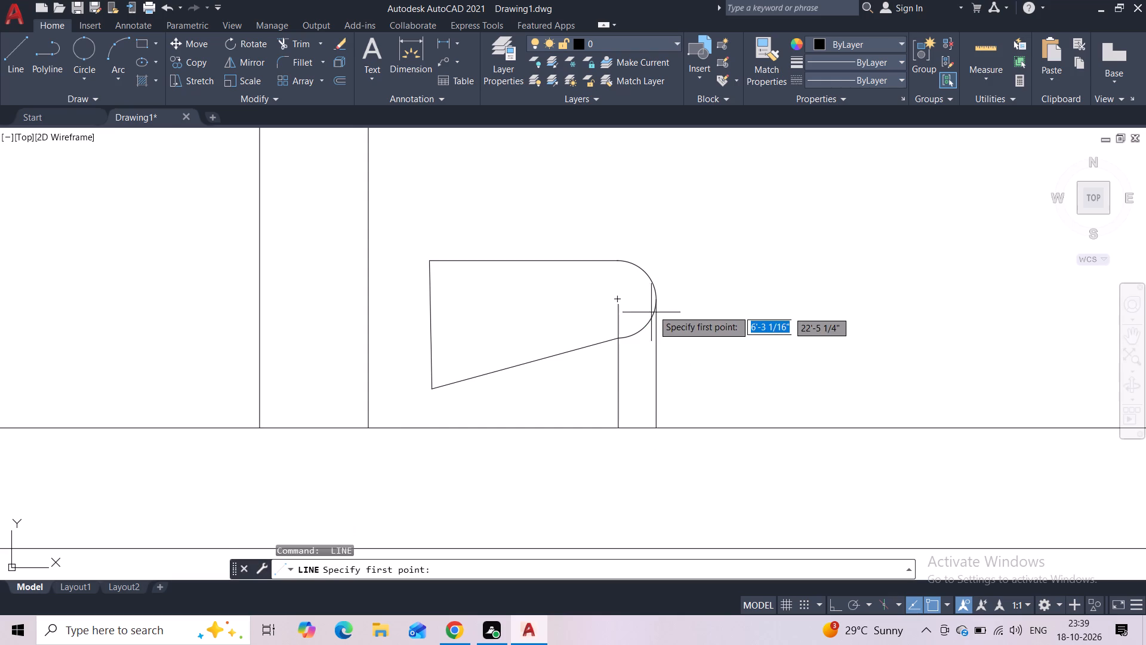
{"action": "left_click", "coordinate": [656, 305]}
{"action": "left_click", "coordinate": [640, 306]}
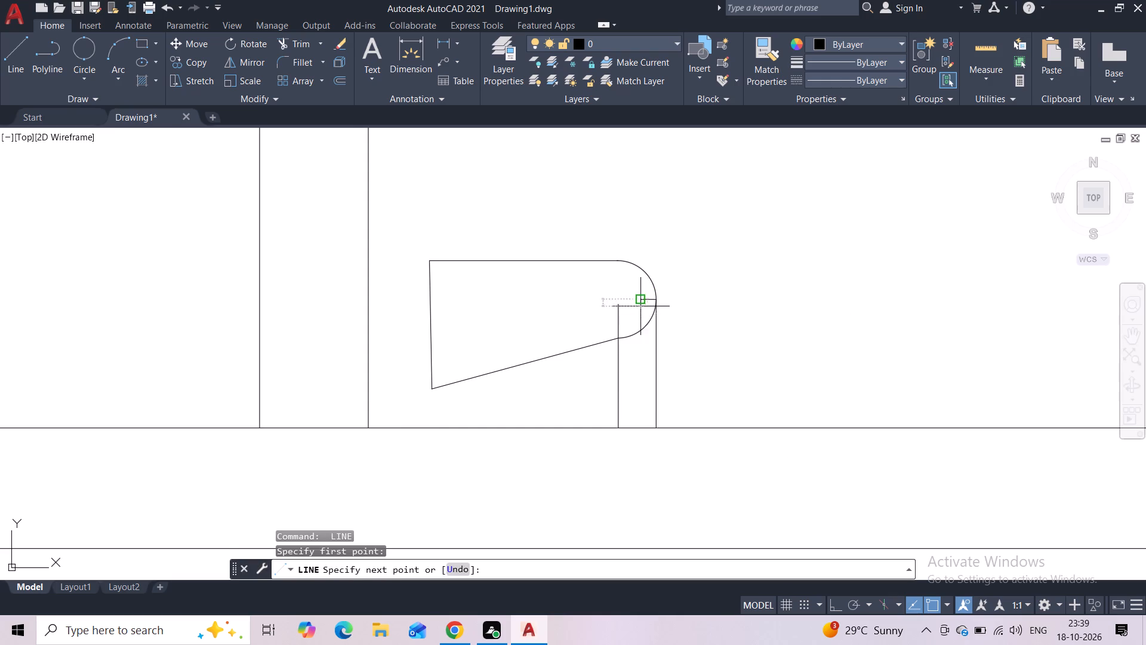
{"action": "left_click", "coordinate": [642, 430]}
{"action": "key", "text": "Escape"}
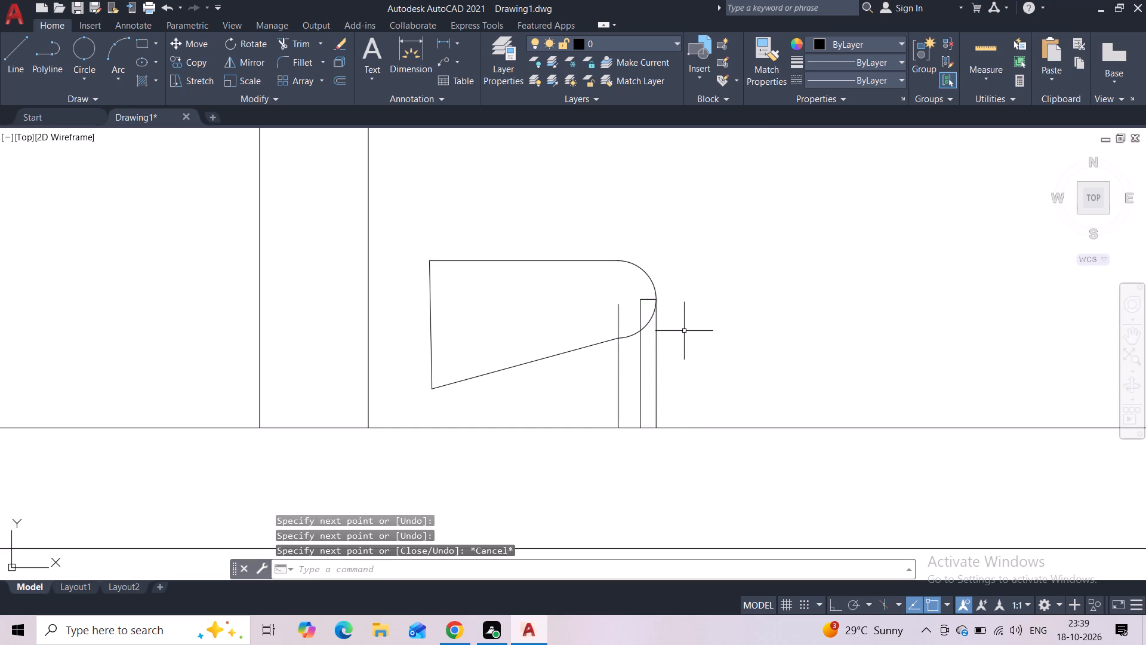
Delete the old short vertical polyline beneath the ornament's rounded end.
{"action": "left_click", "coordinate": [618, 318]}
{"action": "key", "text": "Delete"}
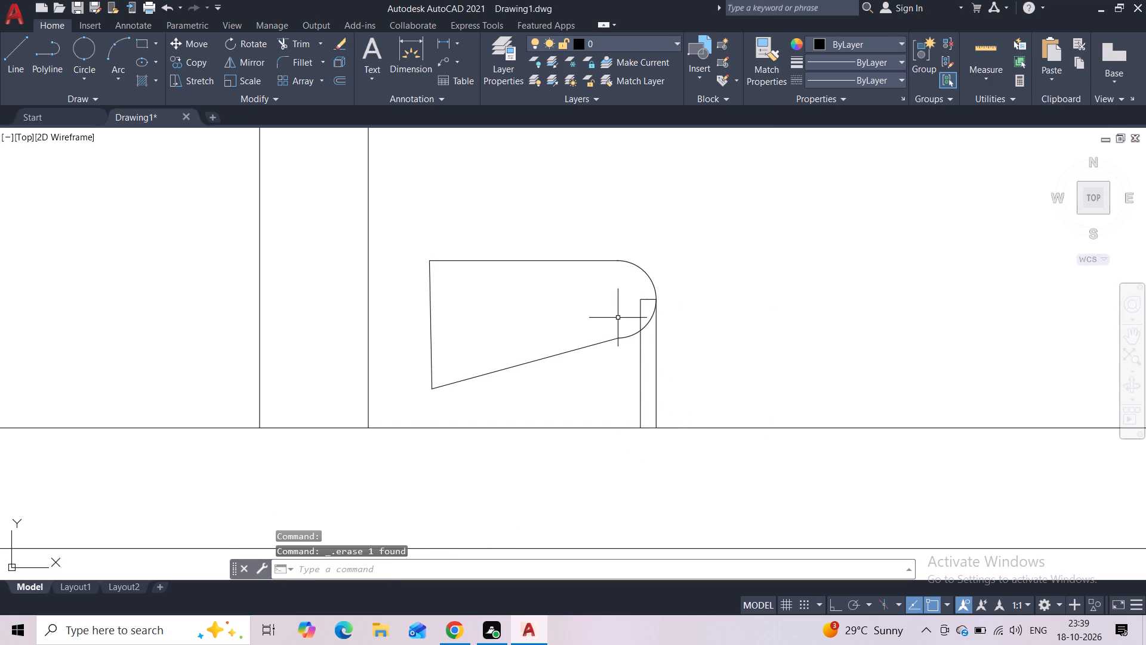
Trim off the part of the post's lines that lies inside the ornament's rounded end.
{"action": "scroll", "coordinate": [649, 317], "scroll_direction": "down", "scroll_amount": 4}
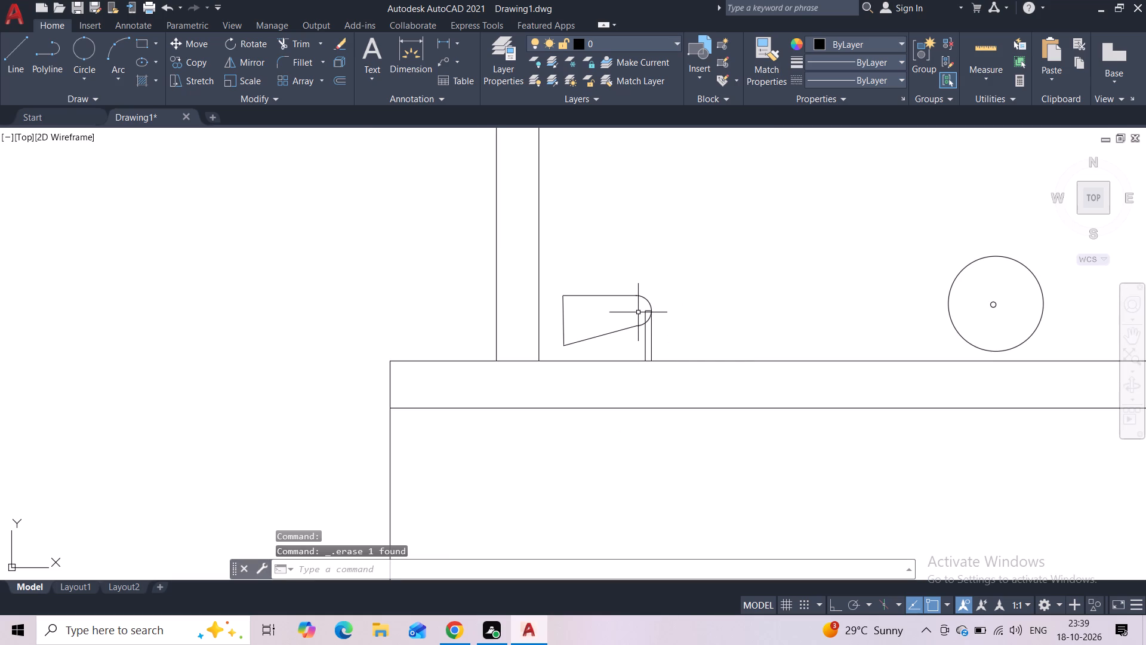
{"action": "scroll", "coordinate": [640, 322], "scroll_direction": "up", "scroll_amount": 4}
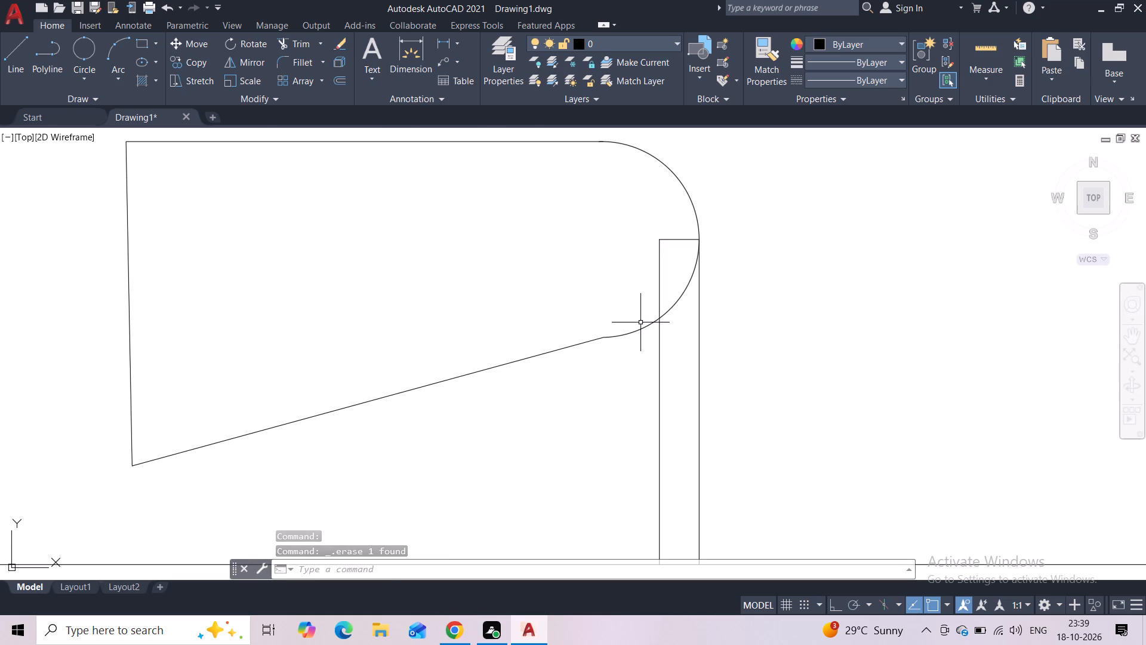
{"action": "left_click", "coordinate": [306, 43]}
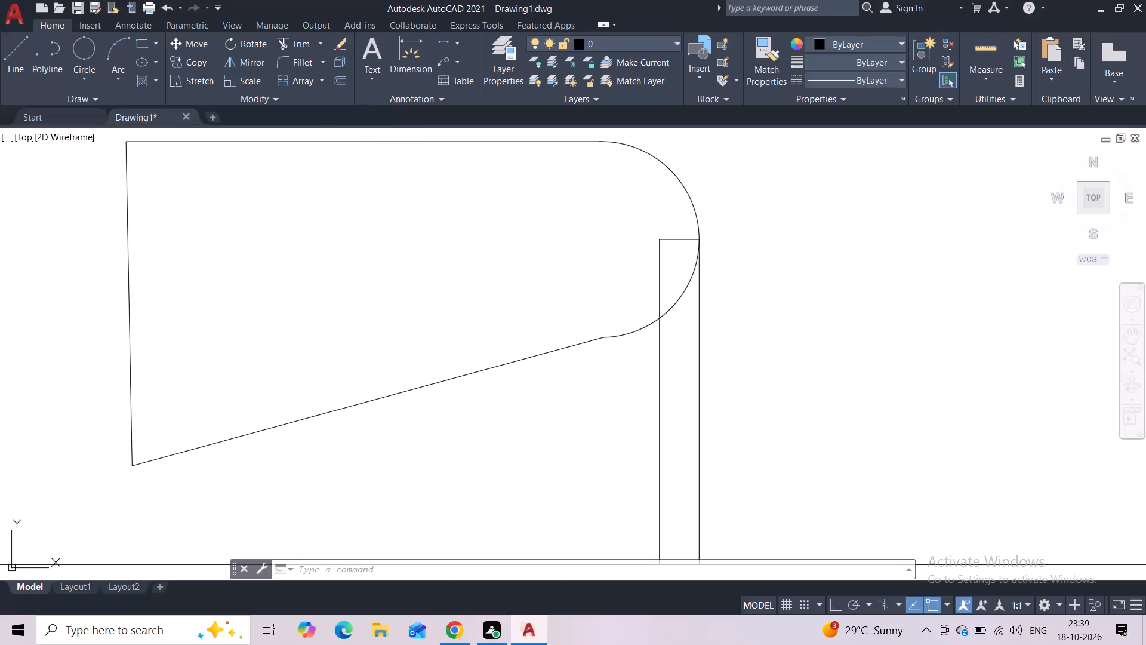
{"action": "left_click_drag", "start_coordinate": [678, 234], "coordinate": [637, 276]}
{"action": "scroll", "coordinate": [657, 282], "scroll_direction": "down", "scroll_amount": 2}
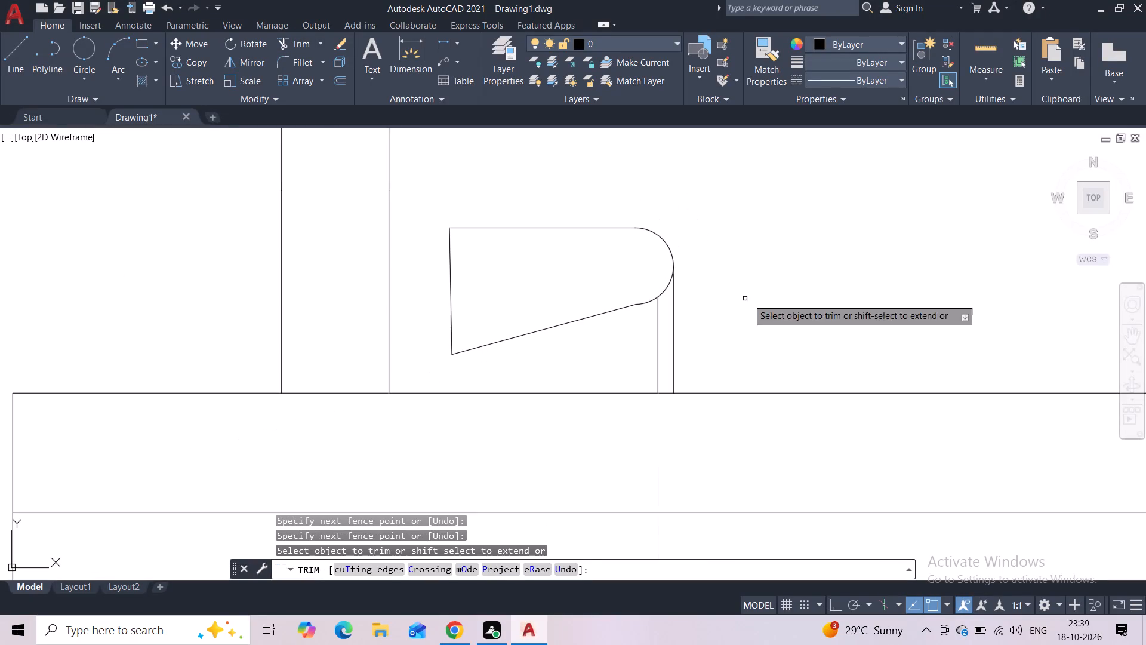
{"action": "key", "text": "Escape"}
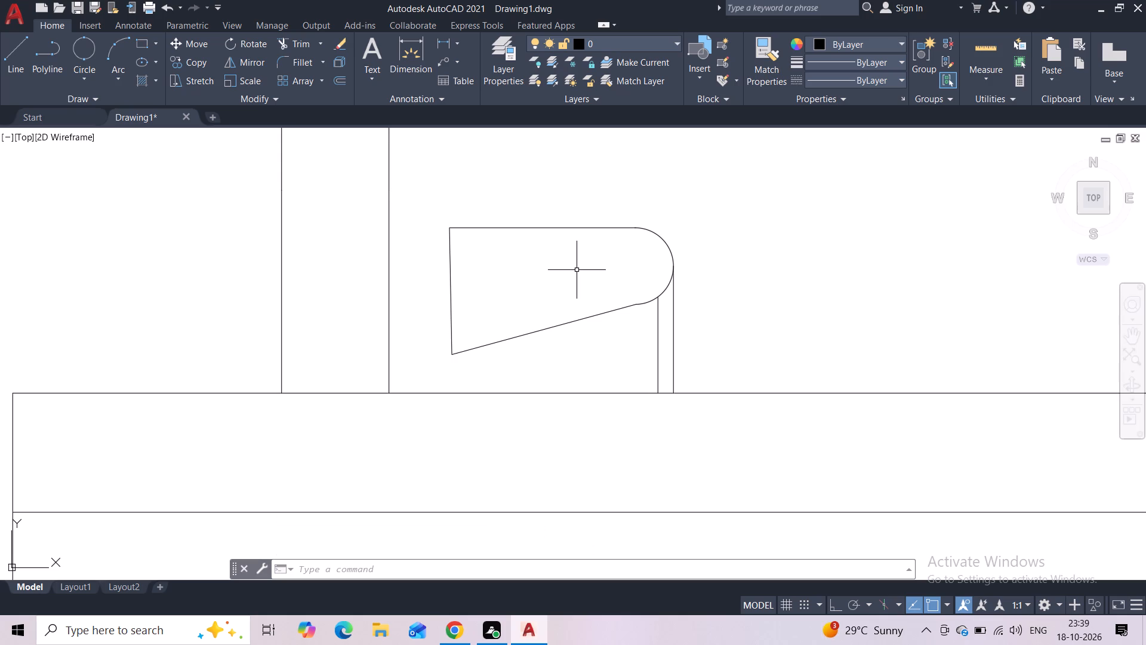
Draw a sloping line from the tower's right edge, just below the capping strip, rising outward at about 26 degrees.
{"action": "scroll", "coordinate": [547, 228], "scroll_direction": "down", "scroll_amount": 3}
{"action": "scroll", "coordinate": [612, 234], "scroll_direction": "down", "scroll_amount": 3}
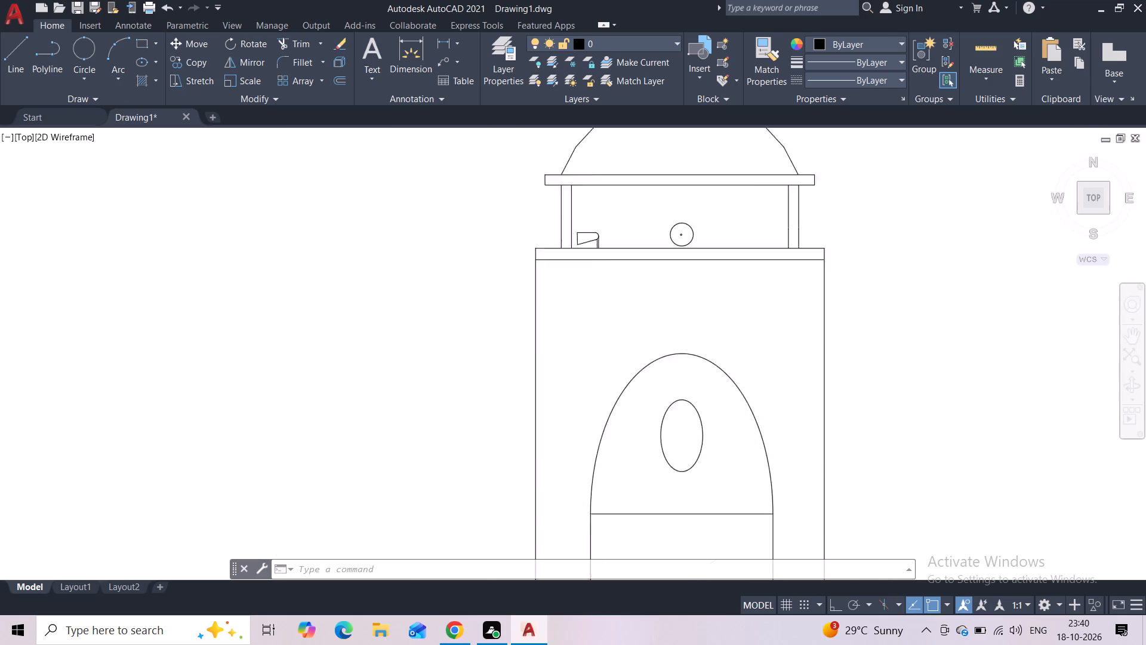
{"action": "scroll", "coordinate": [730, 294], "scroll_direction": "down", "scroll_amount": 1}
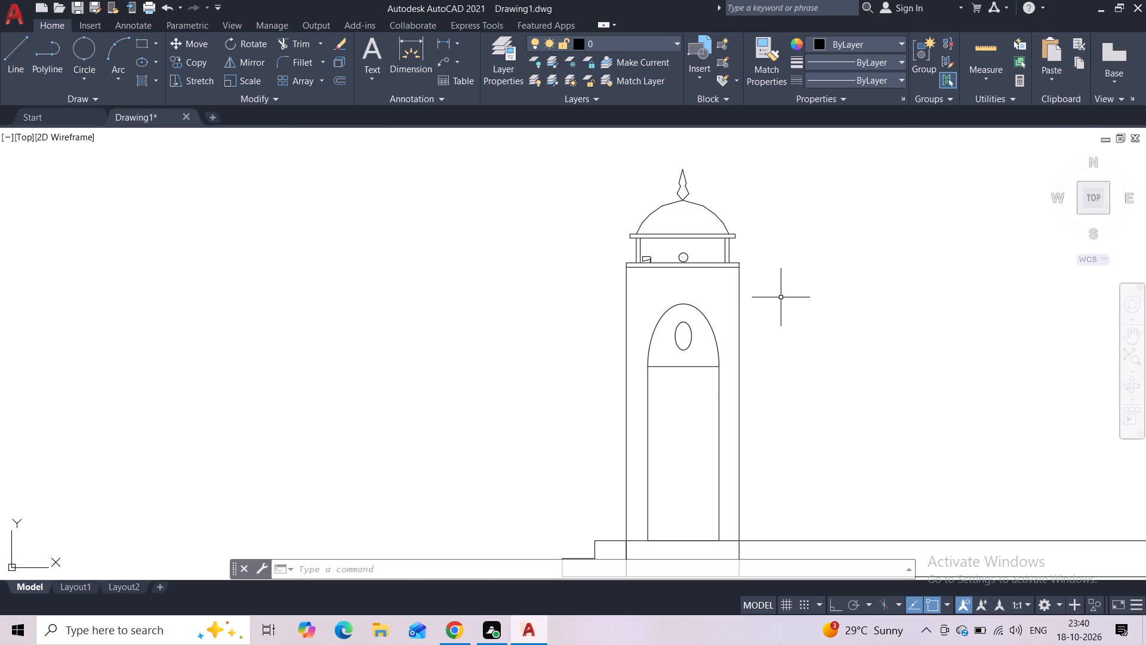
{"action": "scroll", "coordinate": [781, 297], "scroll_direction": "down", "scroll_amount": 1}
{"action": "middle_click_drag", "start_coordinate": [801, 333], "coordinate": [600, 312]}
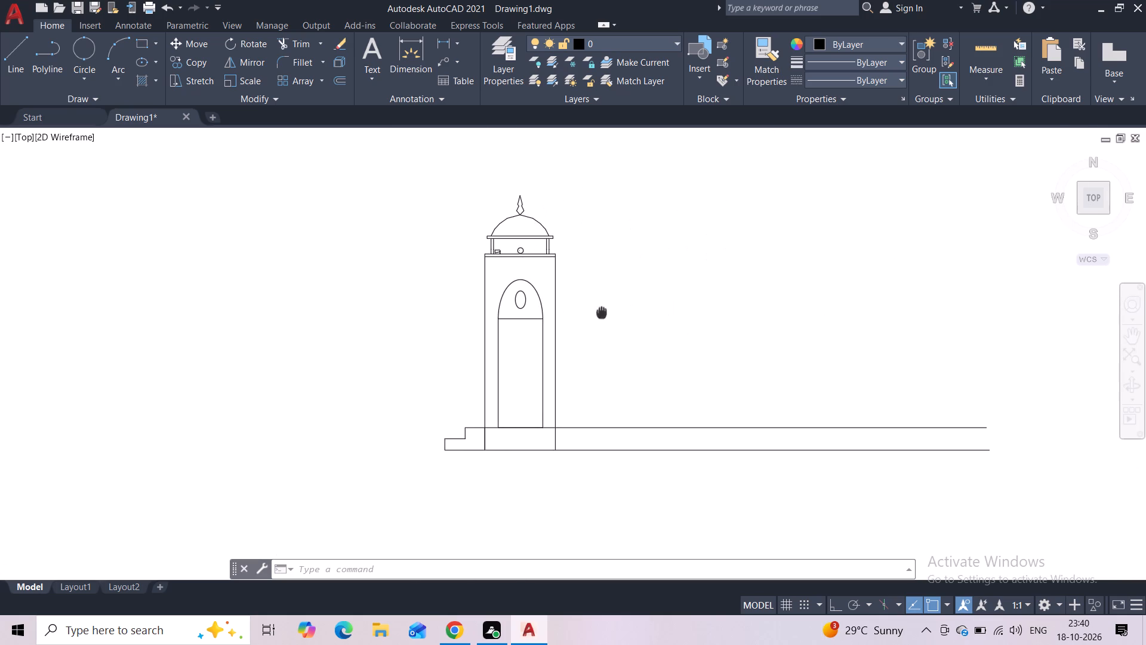
{"action": "middle_click_drag", "start_coordinate": [600, 312], "coordinate": [581, 328]}
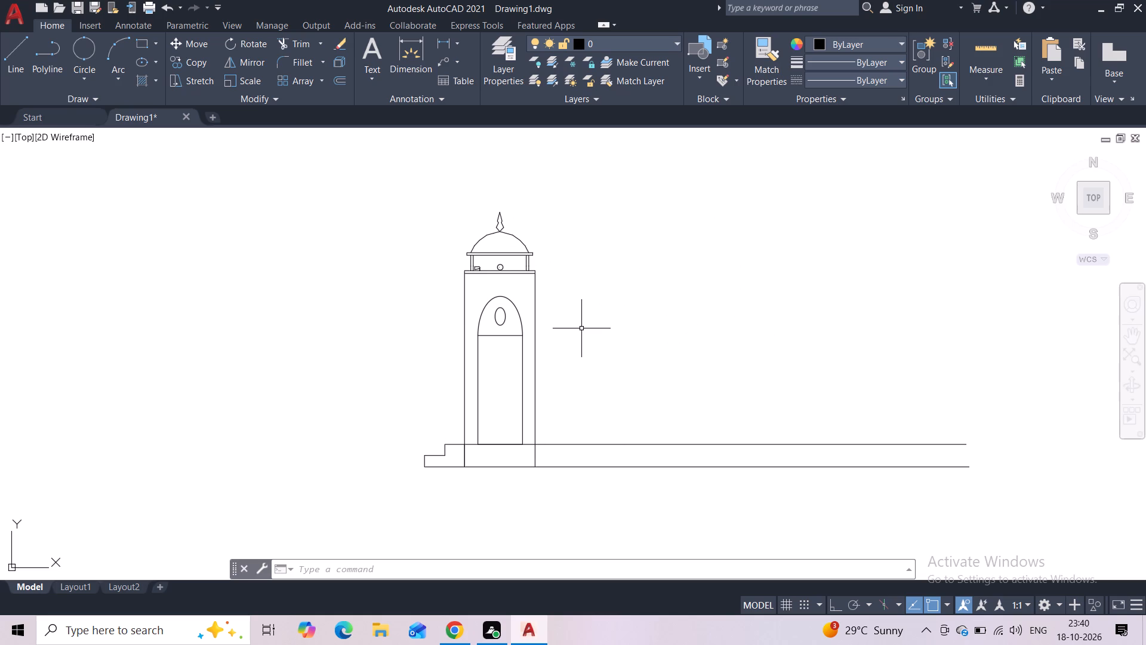
{"action": "middle_click_drag", "start_coordinate": [609, 360], "coordinate": [455, 368]}
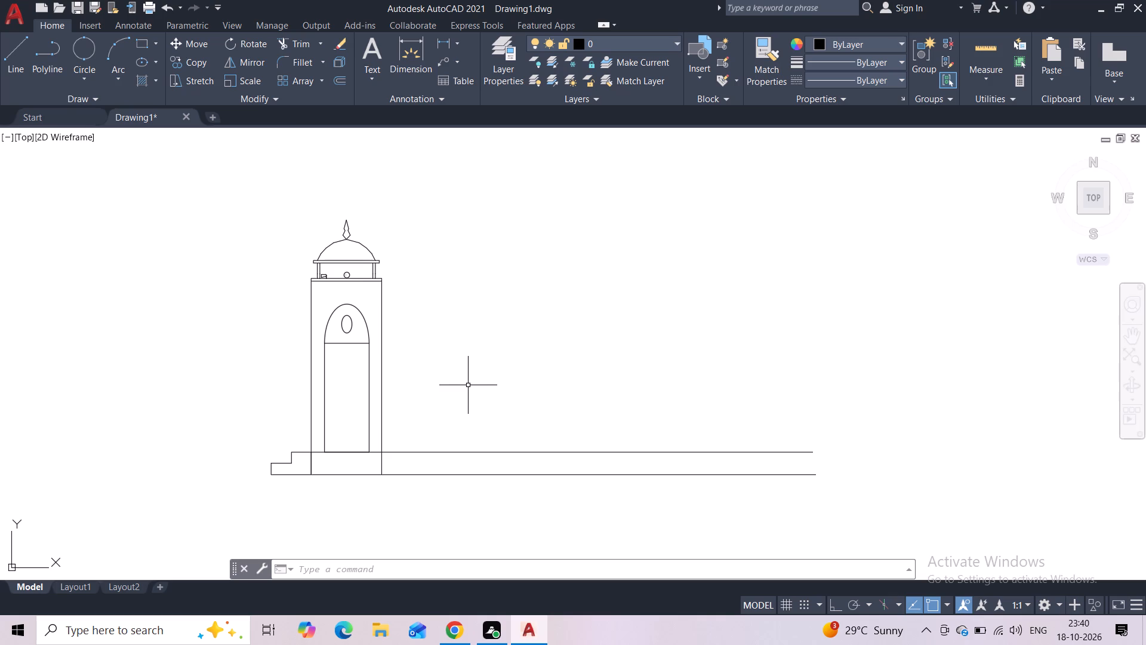
{"action": "left_click", "coordinate": [20, 56]}
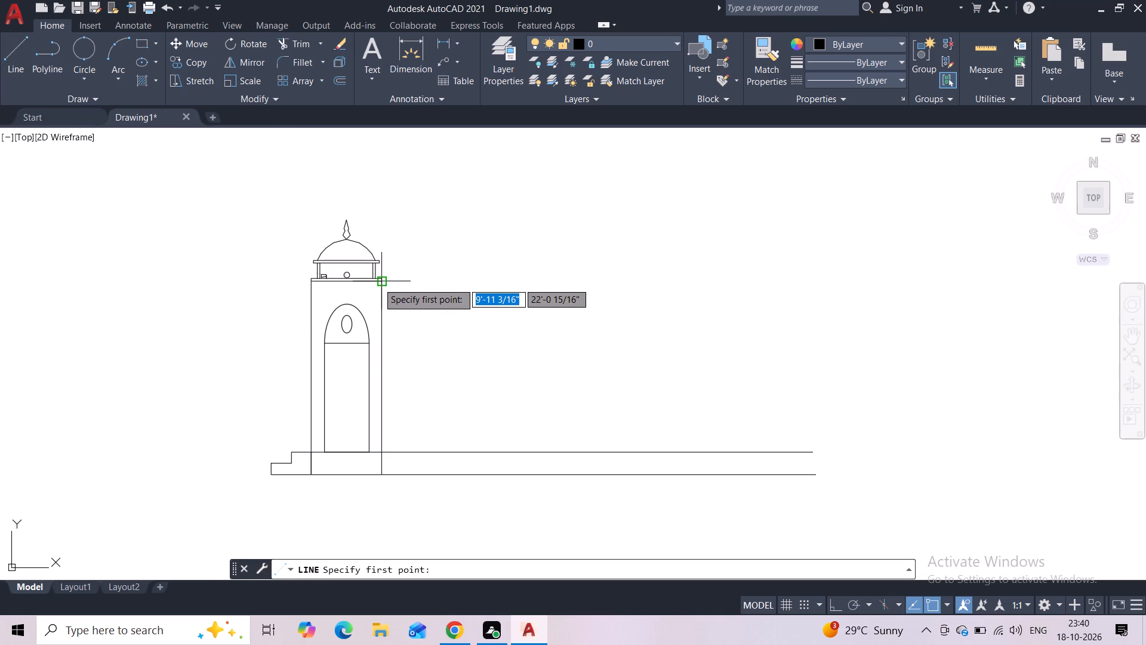
{"action": "scroll", "coordinate": [378, 282], "scroll_direction": "up", "scroll_amount": 2}
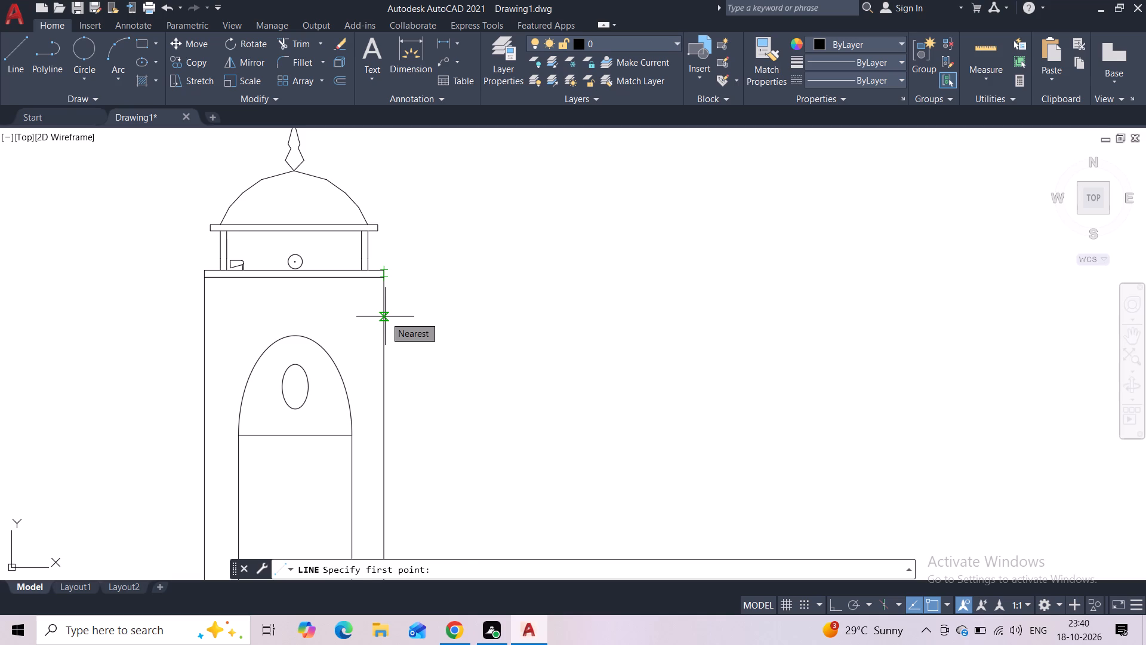
{"action": "left_click", "coordinate": [385, 317]}
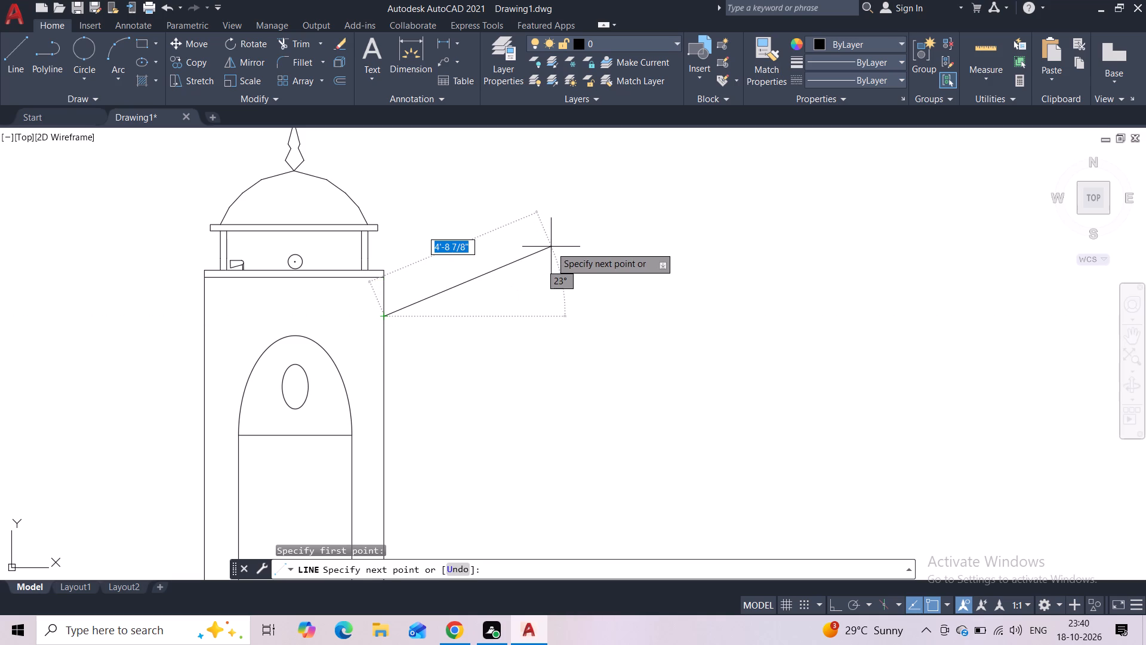
{"action": "middle_click_drag", "start_coordinate": [577, 214], "coordinate": [523, 265]}
{"action": "scroll", "coordinate": [523, 265], "scroll_direction": "down", "scroll_amount": 1}
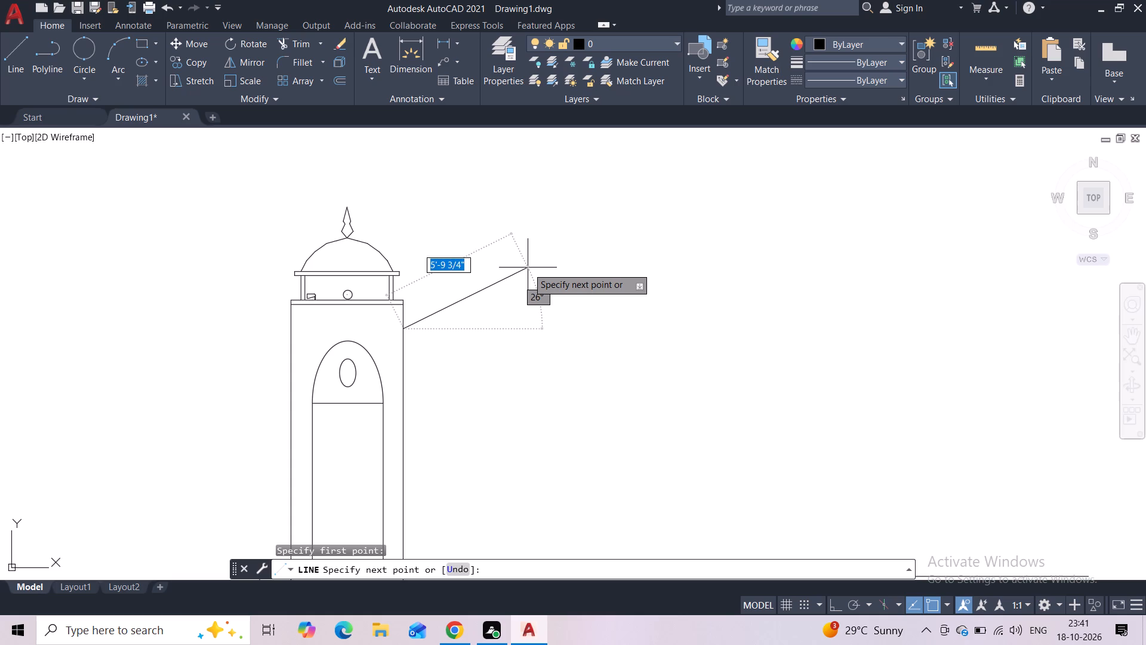
{"action": "left_click", "coordinate": [532, 268]}
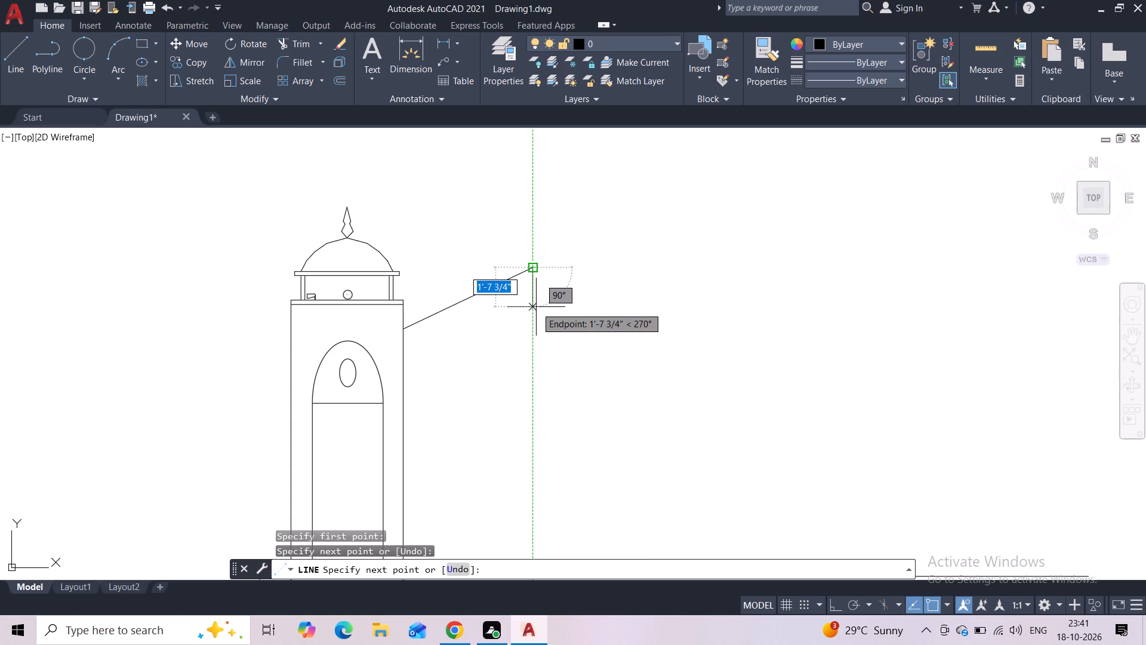
{"action": "key", "text": "Escape"}
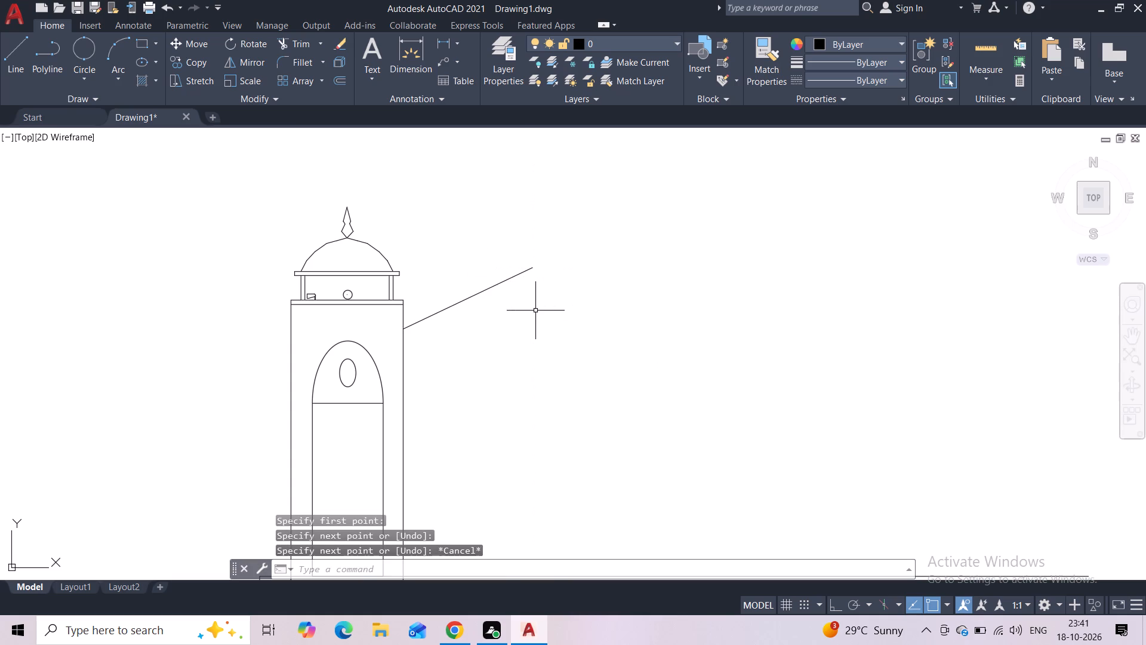
Offset the sloping line beside the tower 2" to its lower side.
{"action": "left_click", "coordinate": [511, 274]}
{"action": "left_click", "coordinate": [503, 291]}
{"action": "left_click", "coordinate": [335, 84]}
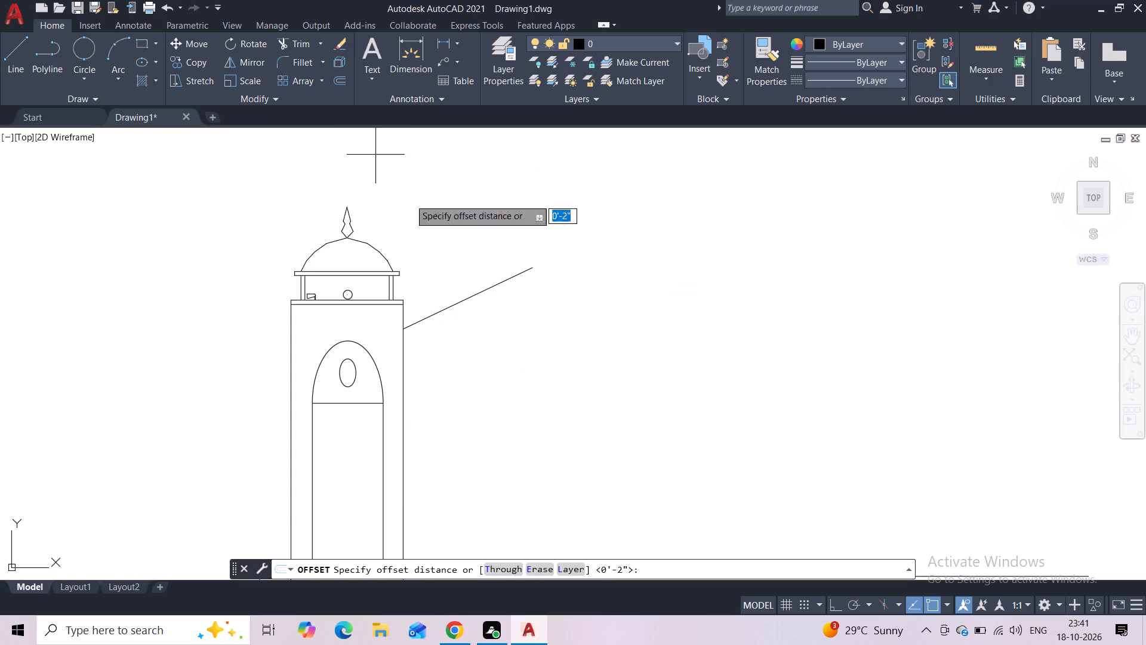
{"action": "type", "text": "2\""}
{"action": "key", "text": "Return"}
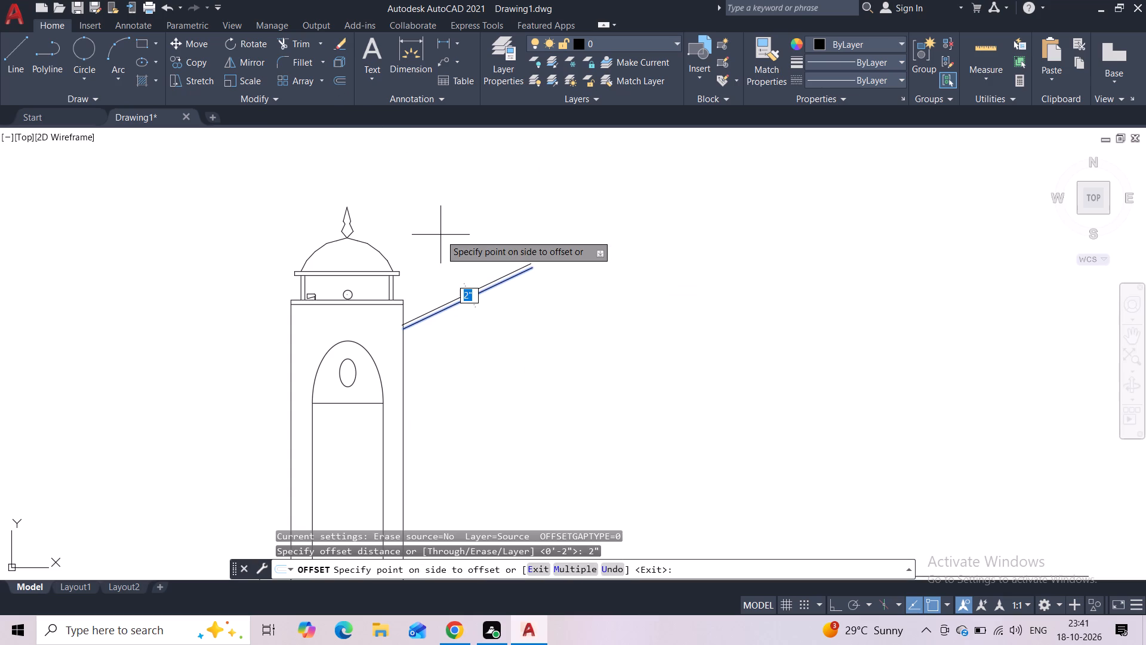
{"action": "left_click", "coordinate": [572, 350]}
{"action": "scroll", "coordinate": [592, 293], "scroll_direction": "down", "scroll_amount": 2}
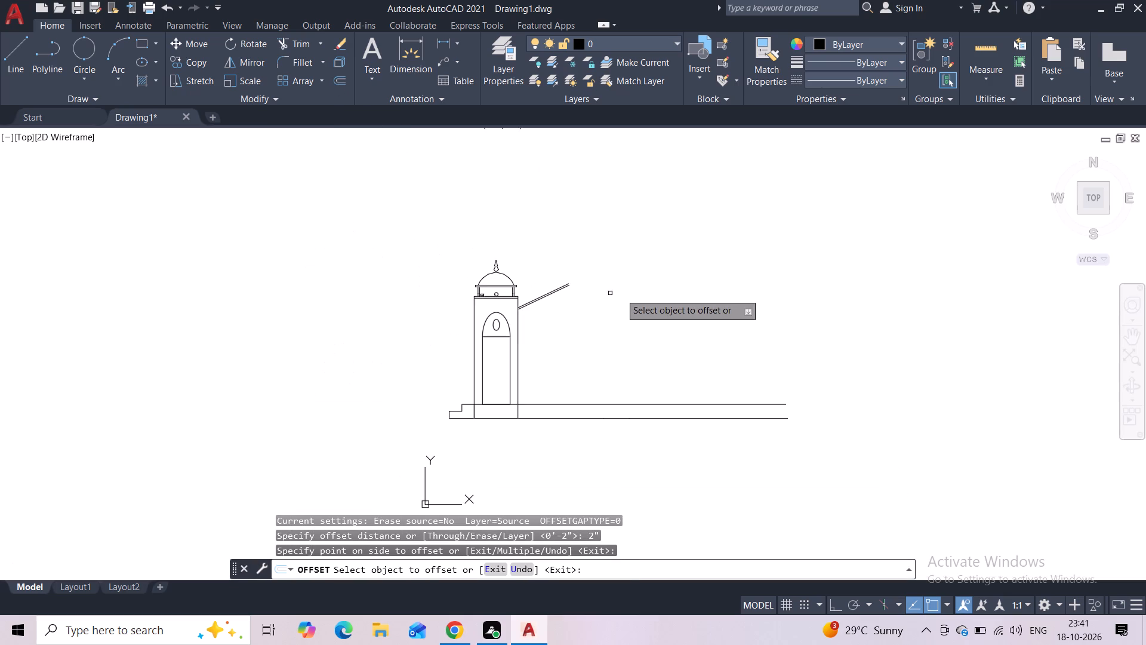
Extend the lower of the two sloping roof lines to meet the tower's right edge.
{"action": "scroll", "coordinate": [656, 299], "scroll_direction": "down", "scroll_amount": 1}
{"action": "scroll", "coordinate": [664, 294], "scroll_direction": "up", "scroll_amount": 1}
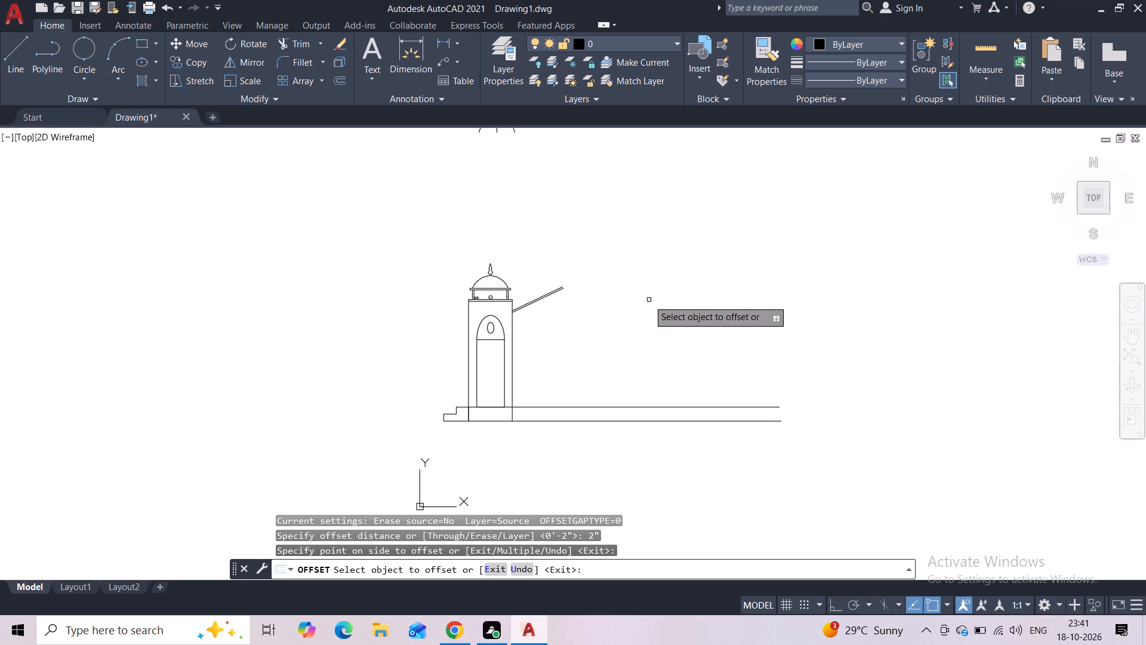
{"action": "scroll", "coordinate": [550, 306], "scroll_direction": "up", "scroll_amount": 3}
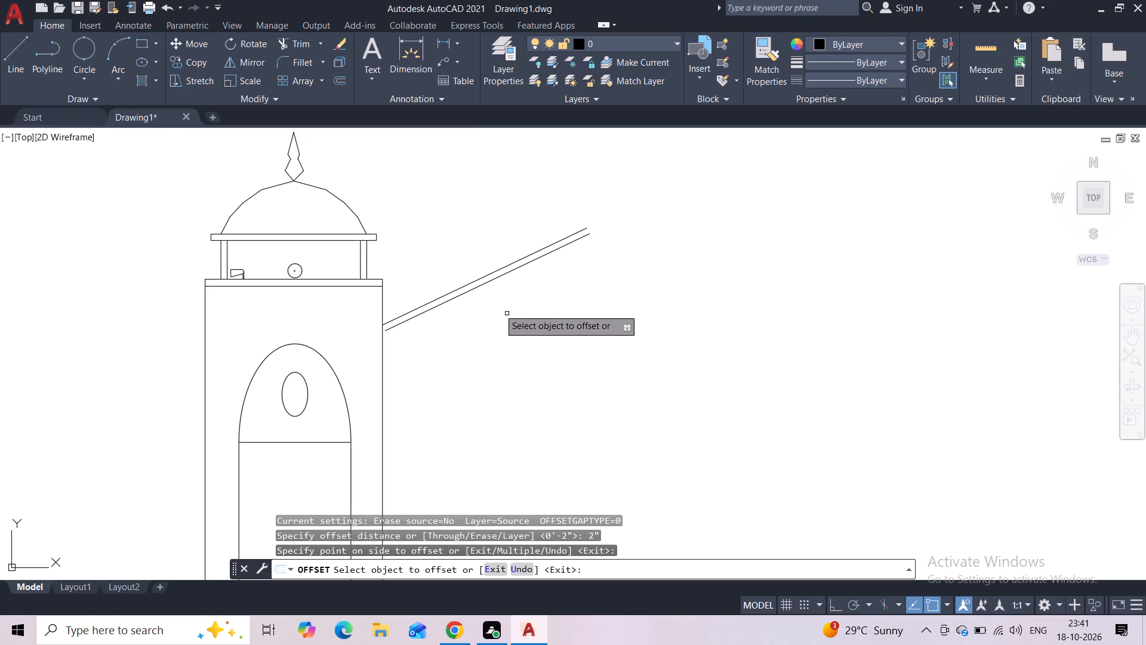
{"action": "scroll", "coordinate": [364, 346], "scroll_direction": "up", "scroll_amount": 2}
{"action": "key", "text": "Escape"}
{"action": "type", "text": "ex"}
{"action": "left_click", "coordinate": [427, 375]}
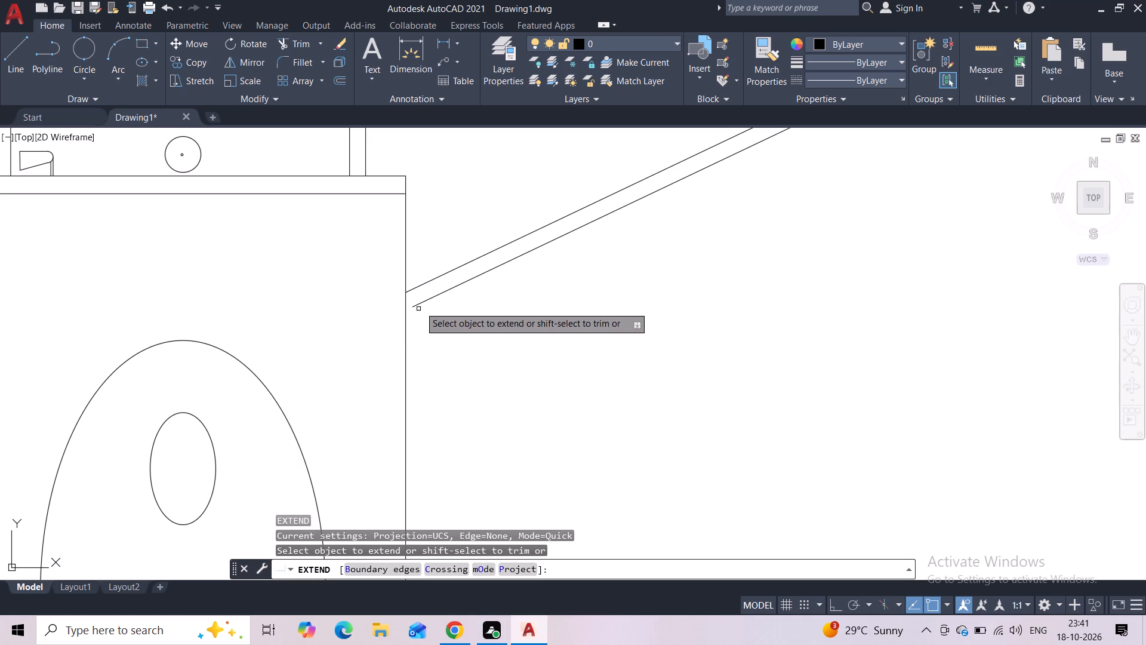
{"action": "left_click", "coordinate": [420, 305]}
{"action": "scroll", "coordinate": [564, 342], "scroll_direction": "down", "scroll_amount": 2}
{"action": "middle_click_drag", "start_coordinate": [641, 327], "coordinate": [557, 343]}
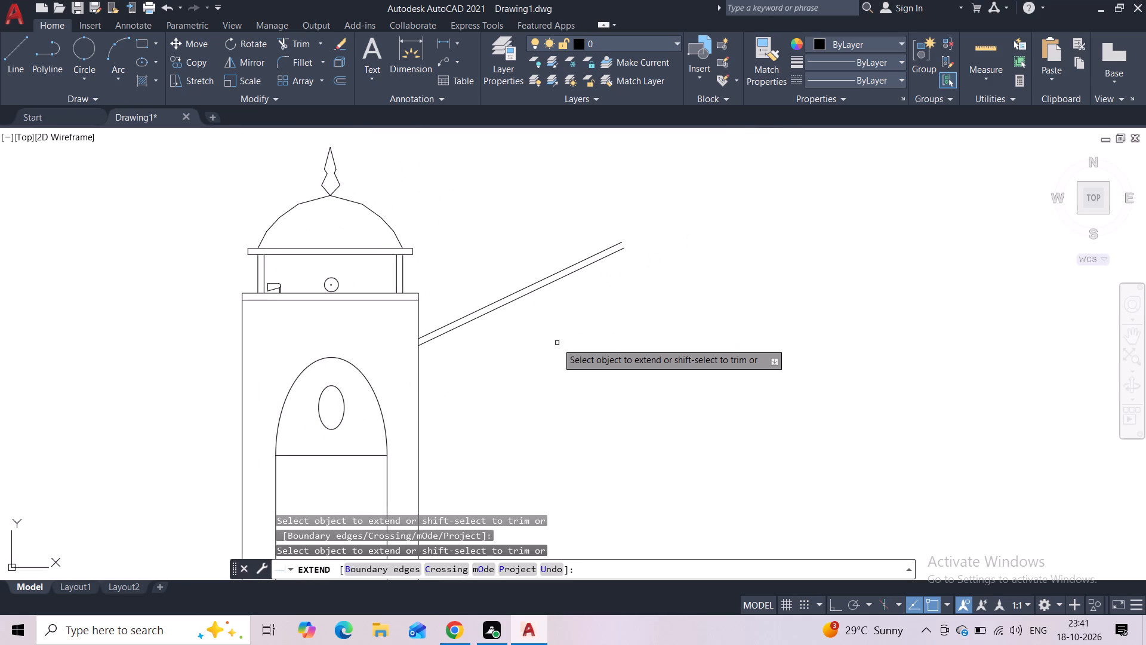
{"action": "key", "text": "Escape"}
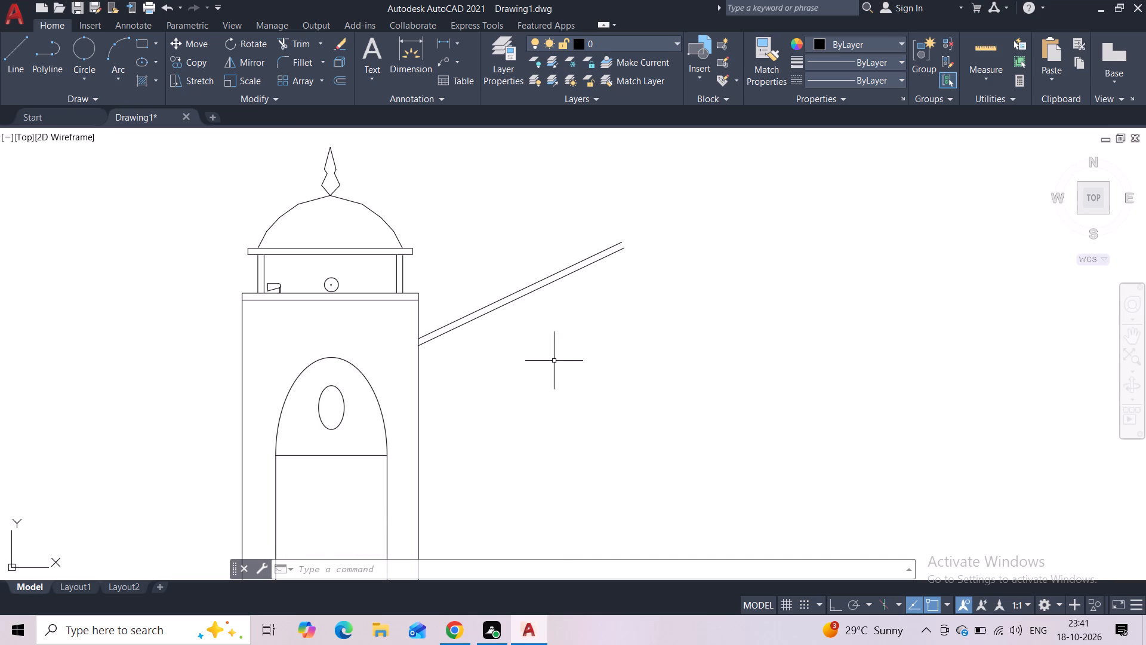
With Ortho on, draw a wall outline from the lower sloping line's tower end: about 5'-6" horizontally outward, then straight down to the plinth's top line.
{"action": "scroll", "coordinate": [553, 361], "scroll_direction": "down", "scroll_amount": 2}
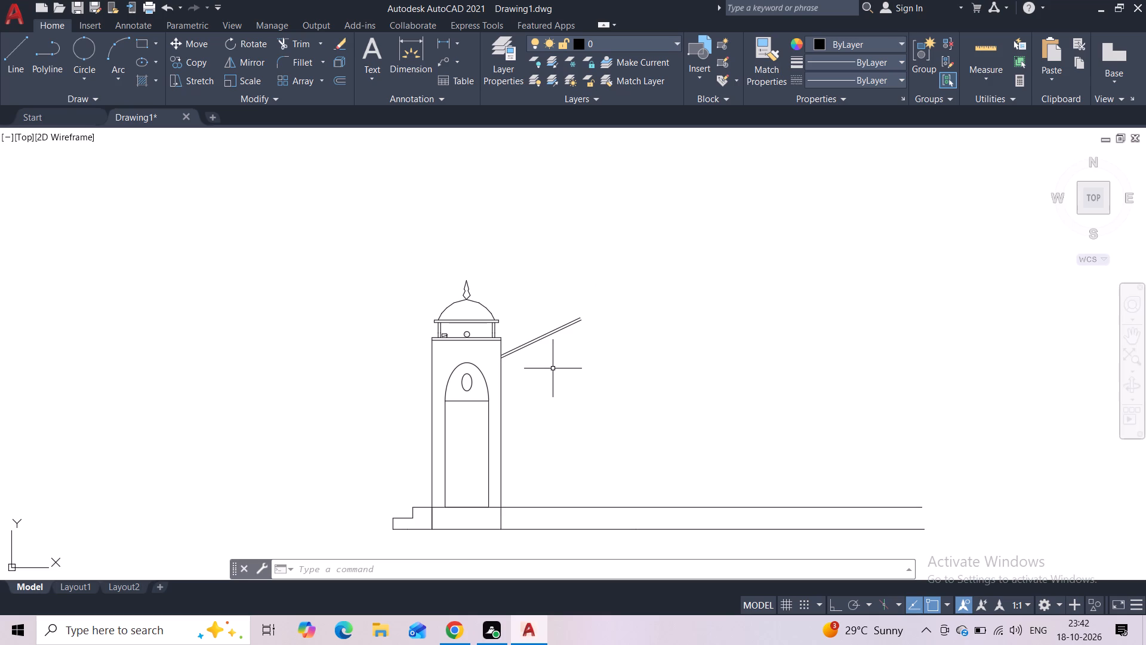
{"action": "scroll", "coordinate": [553, 363], "scroll_direction": "up", "scroll_amount": 1}
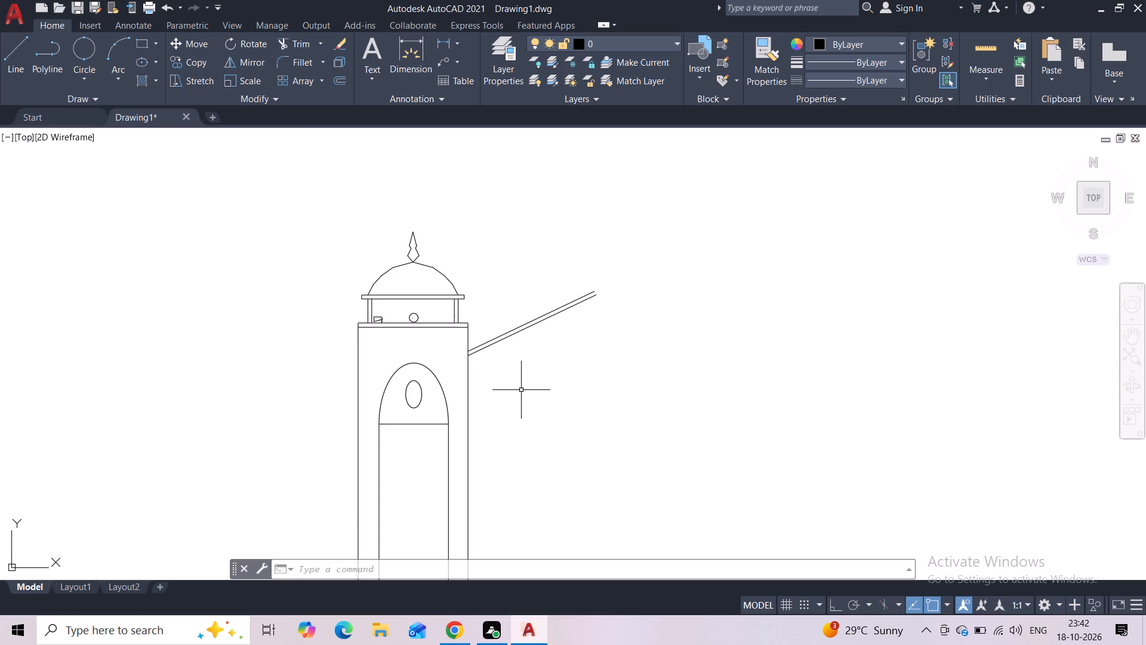
{"action": "middle_click_drag", "start_coordinate": [521, 379], "coordinate": [520, 379]}
{"action": "middle_click_drag", "start_coordinate": [520, 379], "coordinate": [491, 330]}
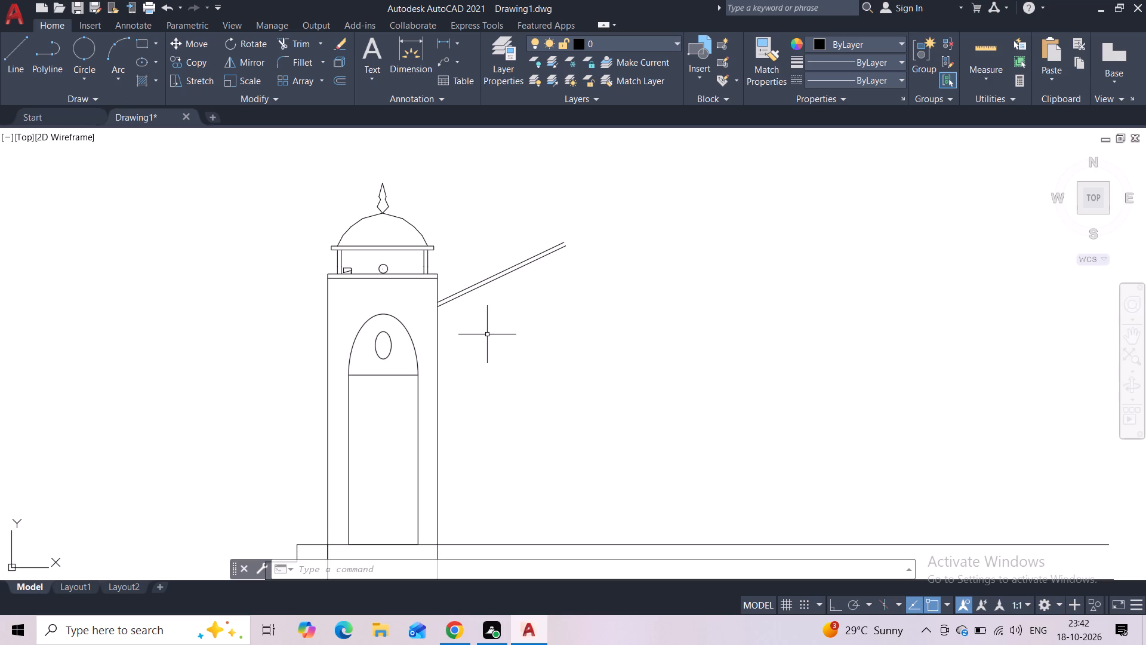
{"action": "left_click", "coordinate": [10, 57]}
{"action": "scroll", "coordinate": [461, 308], "scroll_direction": "up", "scroll_amount": 2}
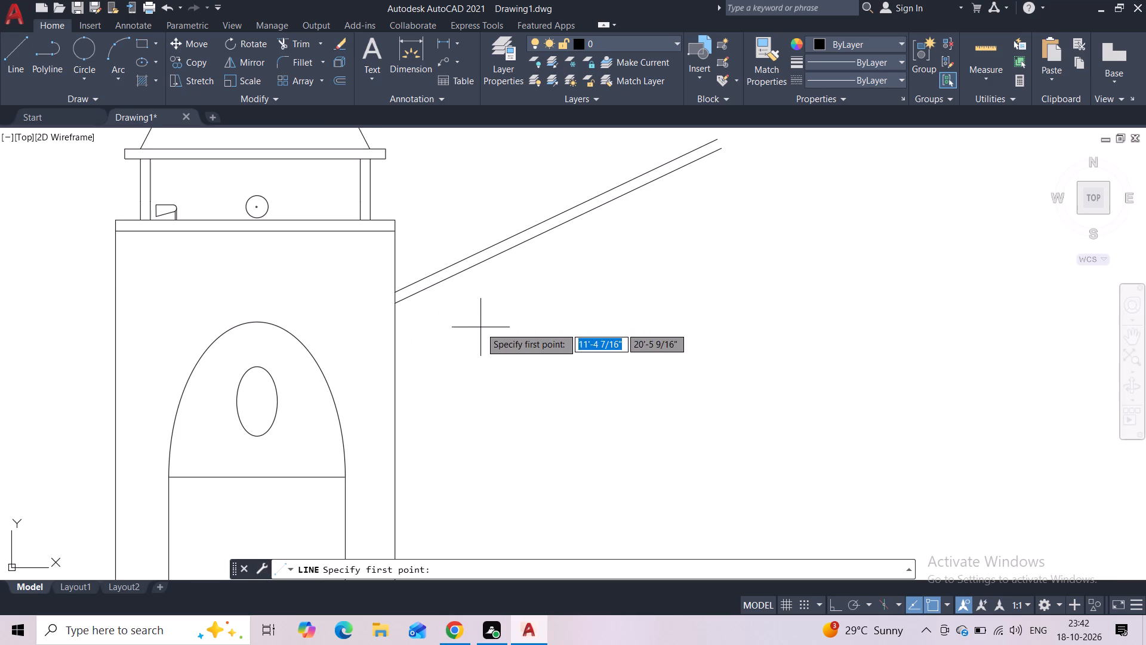
{"action": "left_click", "coordinate": [395, 305]}
{"action": "middle_click_drag", "start_coordinate": [700, 342], "coordinate": [693, 367]}
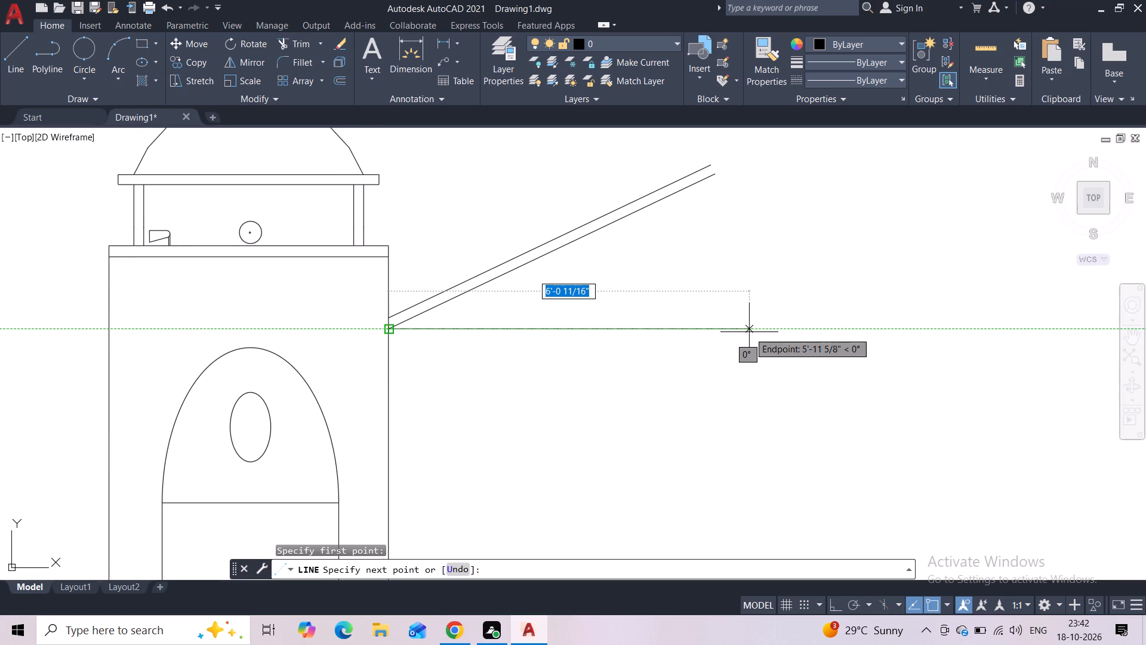
{"action": "key", "text": "F8"}
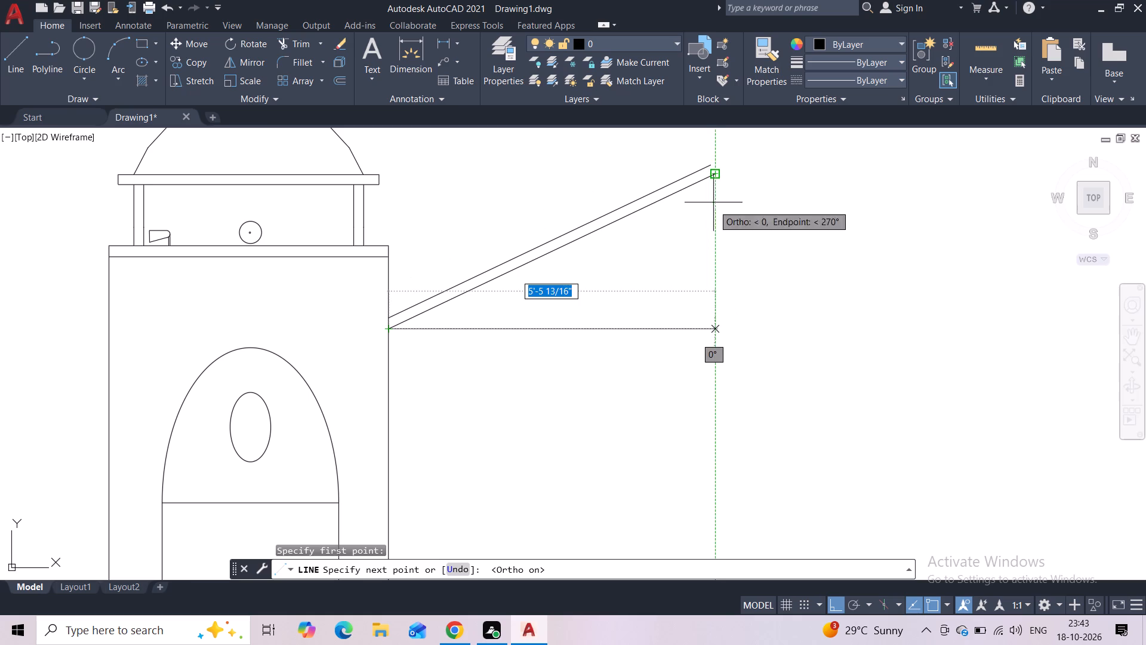
{"action": "left_click", "coordinate": [714, 331]}
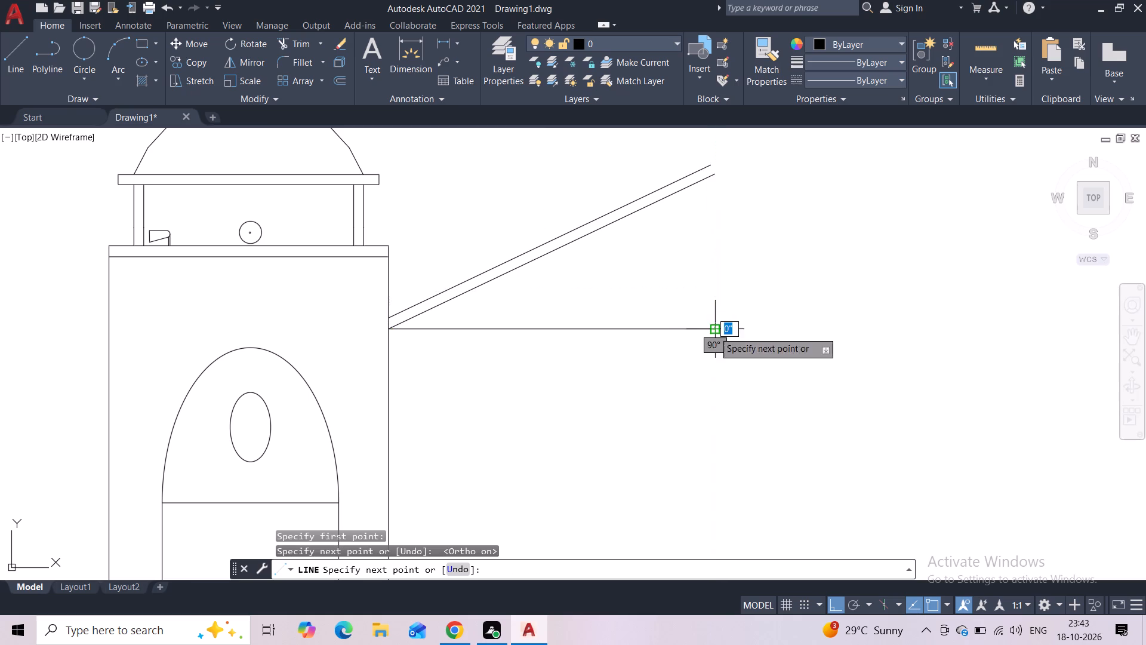
{"action": "middle_click_drag", "start_coordinate": [722, 404], "coordinate": [717, 287]}
{"action": "scroll", "coordinate": [717, 288], "scroll_direction": "down", "scroll_amount": 2}
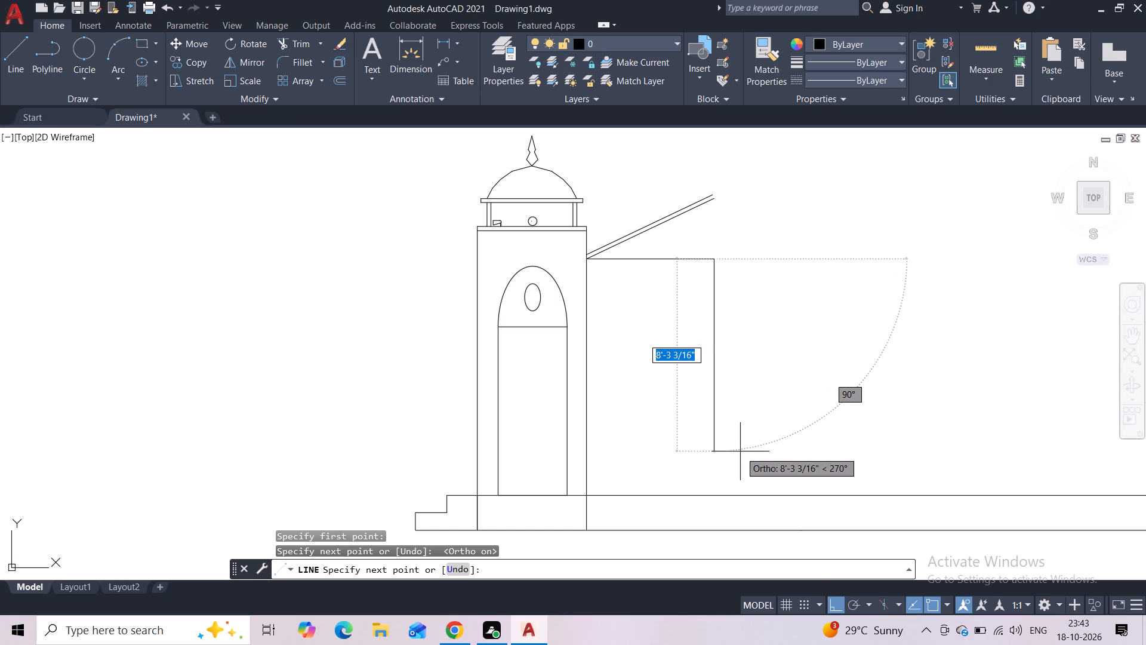
{"action": "left_click", "coordinate": [717, 496]}
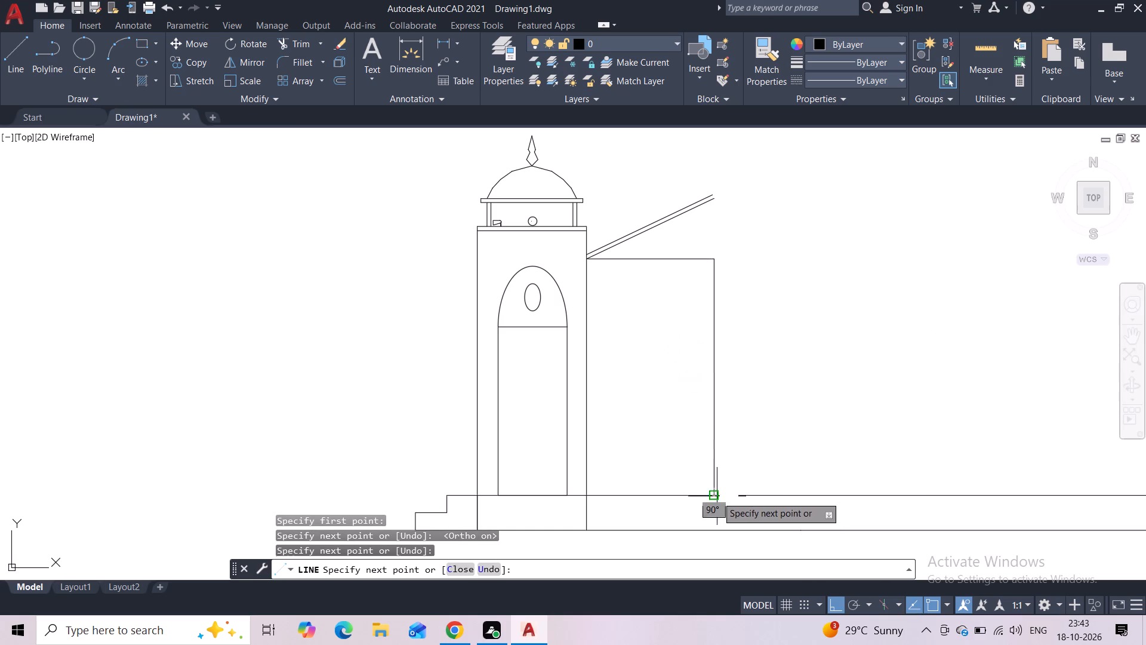
{"action": "key", "text": "Escape"}
Move both sloping roof lines a short distance straight up along the tower's right edge.
{"action": "scroll", "coordinate": [745, 408], "scroll_direction": "down", "scroll_amount": 4}
{"action": "scroll", "coordinate": [780, 373], "scroll_direction": "up", "scroll_amount": 1}
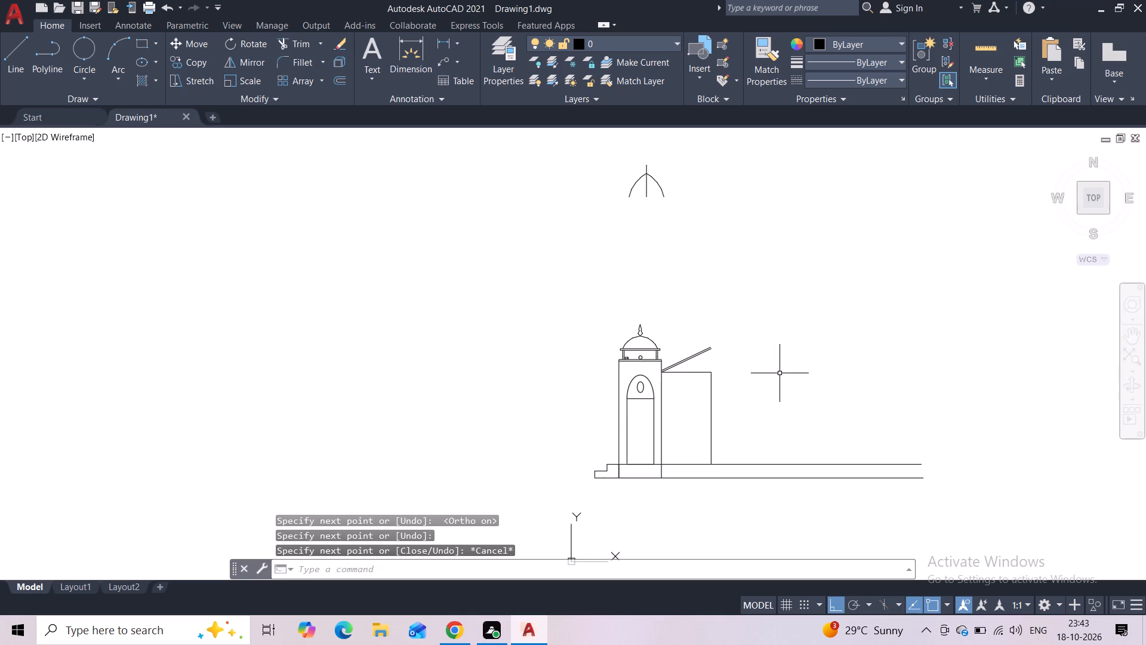
{"action": "scroll", "coordinate": [772, 380], "scroll_direction": "up", "scroll_amount": 2}
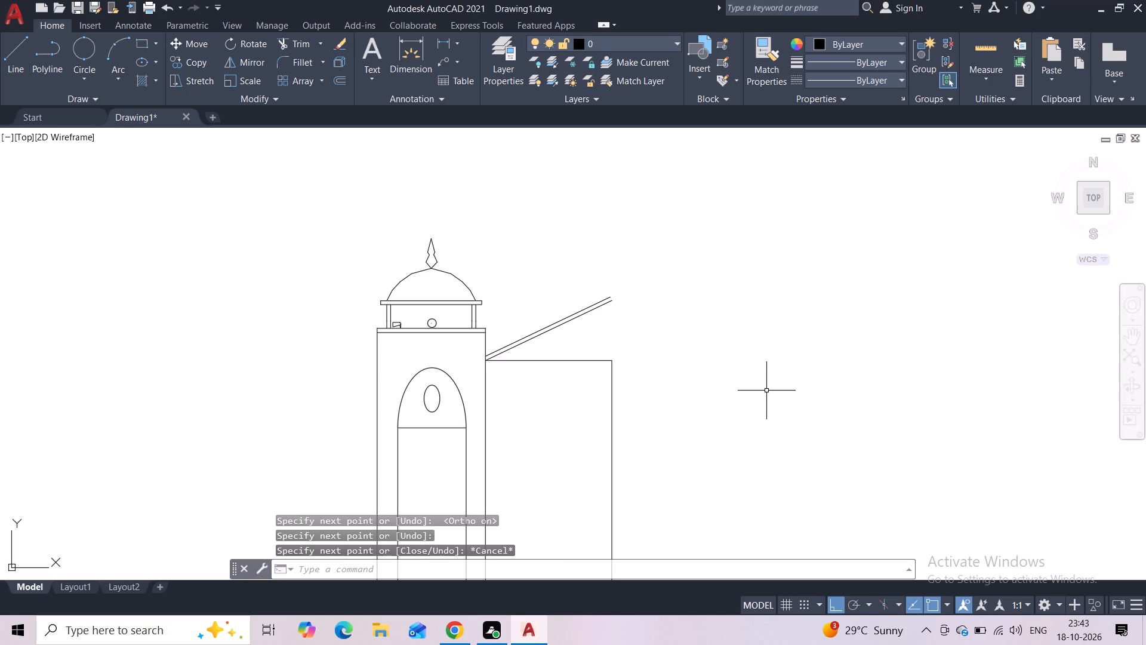
{"action": "scroll", "coordinate": [577, 379], "scroll_direction": "up", "scroll_amount": 2}
{"action": "scroll", "coordinate": [584, 367], "scroll_direction": "down", "scroll_amount": 3}
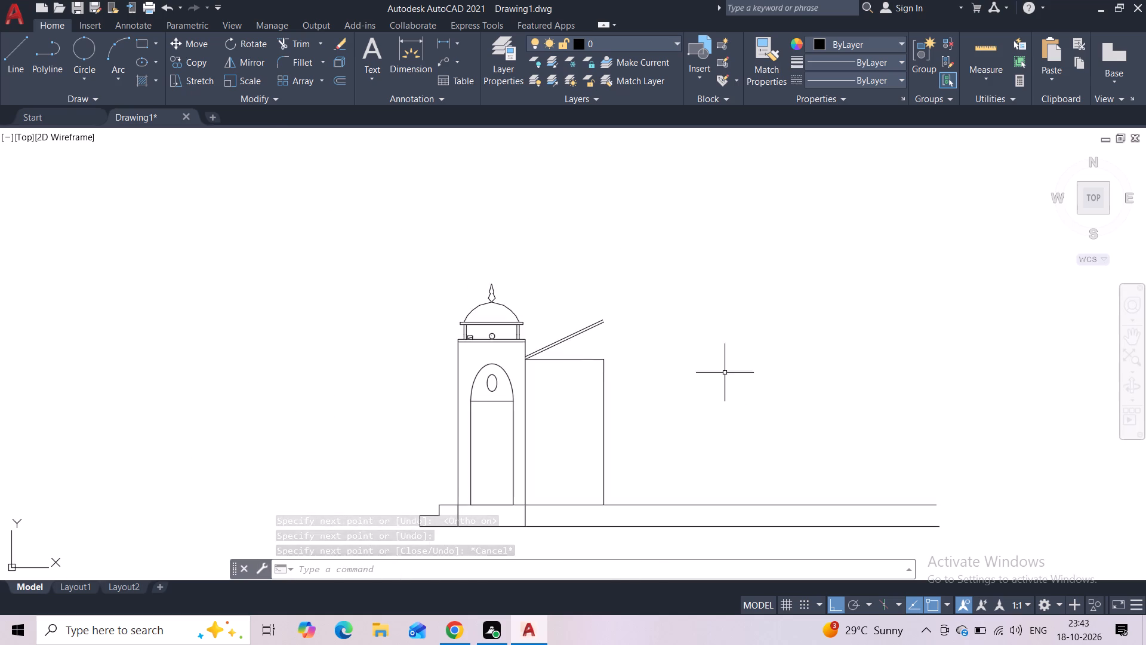
{"action": "scroll", "coordinate": [866, 392], "scroll_direction": "down", "scroll_amount": 1}
{"action": "scroll", "coordinate": [819, 413], "scroll_direction": "up", "scroll_amount": 3}
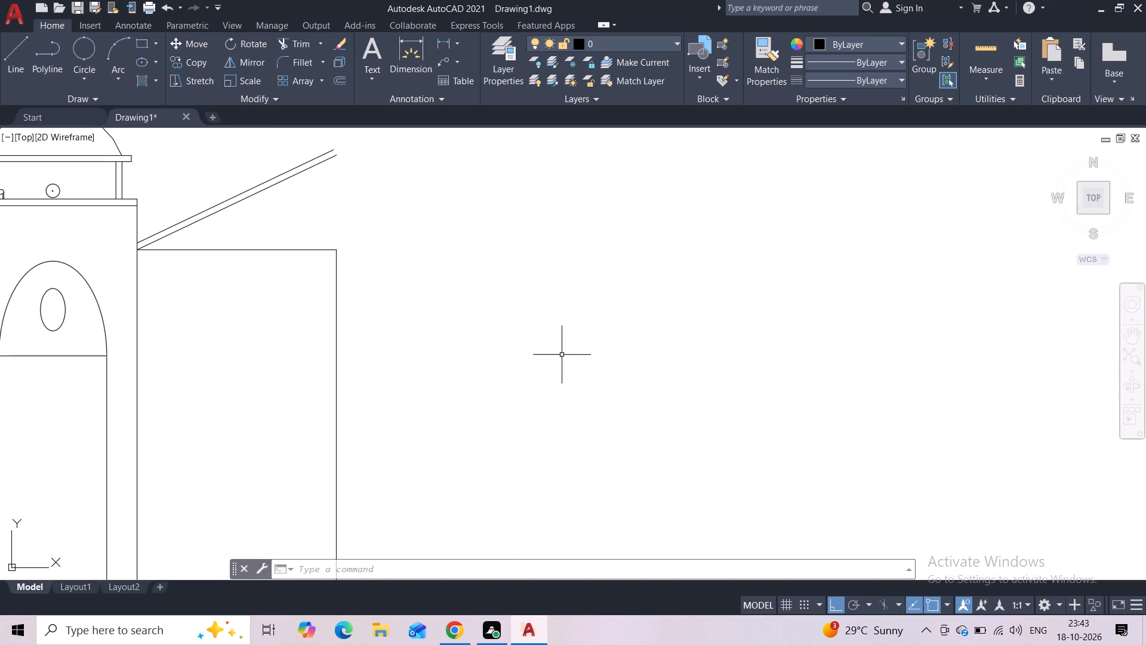
{"action": "middle_click_drag", "start_coordinate": [555, 353], "coordinate": [781, 381]}
{"action": "middle_click_drag", "start_coordinate": [486, 347], "coordinate": [556, 431]}
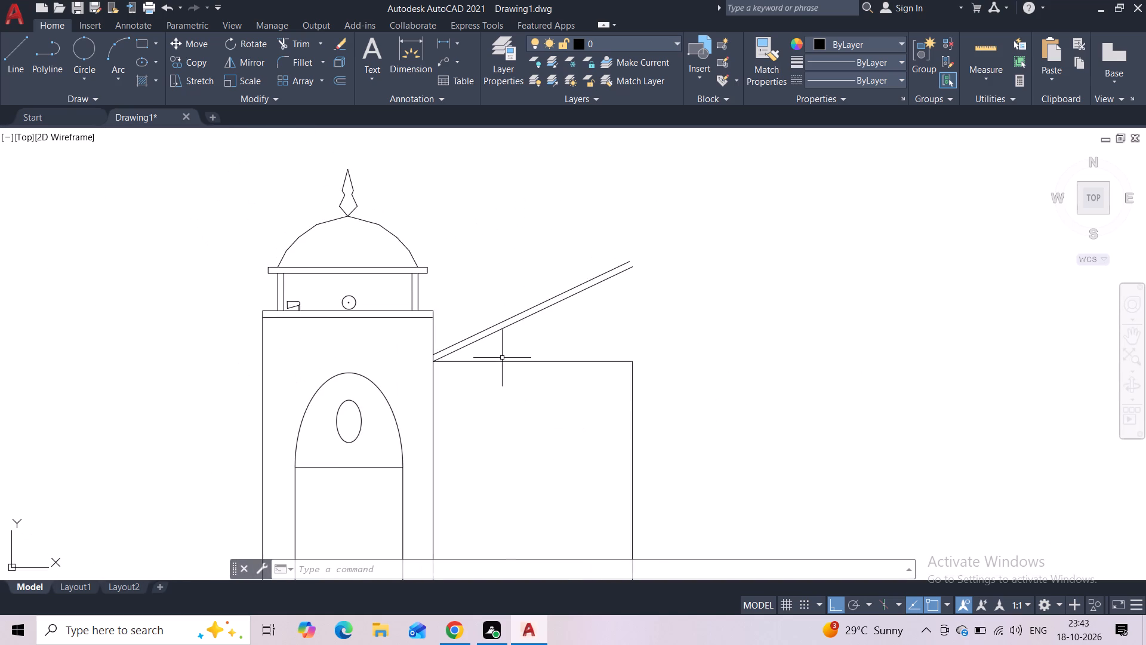
{"action": "scroll", "coordinate": [500, 351], "scroll_direction": "up", "scroll_amount": 2}
{"action": "left_click", "coordinate": [469, 274]}
{"action": "left_click", "coordinate": [466, 325]}
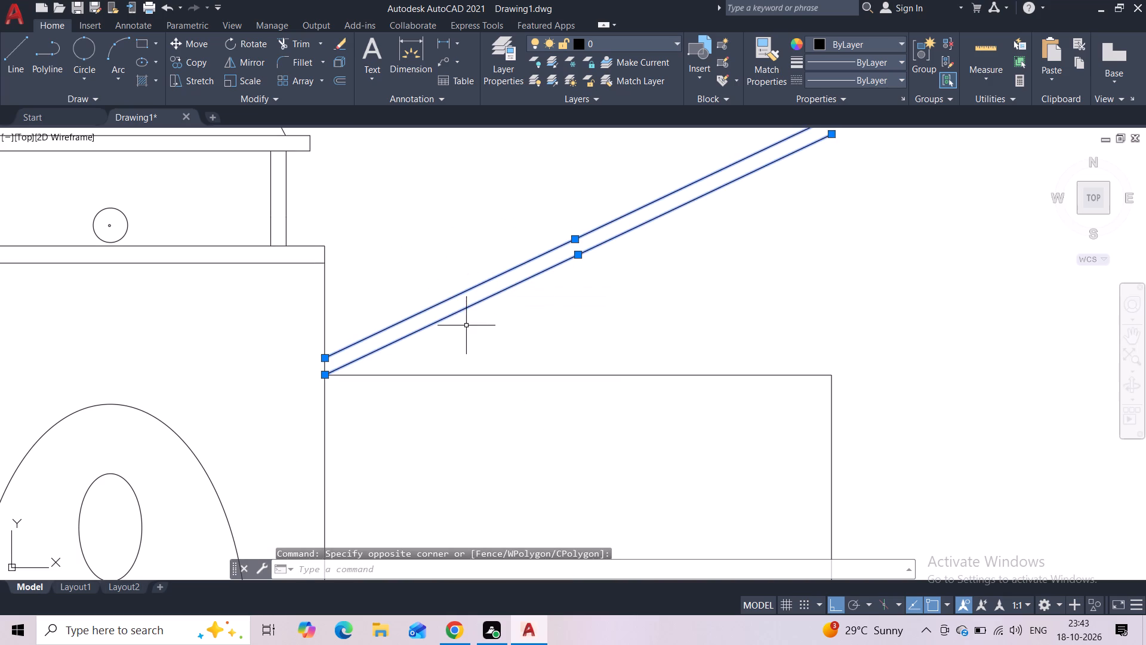
{"action": "left_click", "coordinate": [198, 46]}
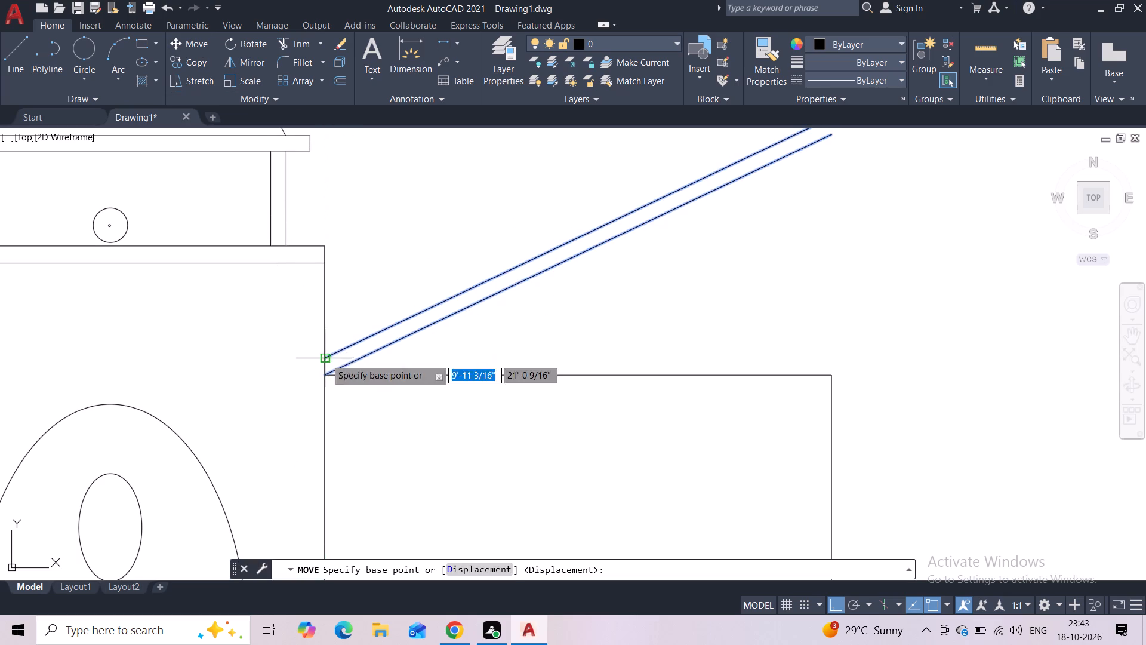
{"action": "left_click", "coordinate": [325, 358]}
{"action": "left_click", "coordinate": [323, 322]}
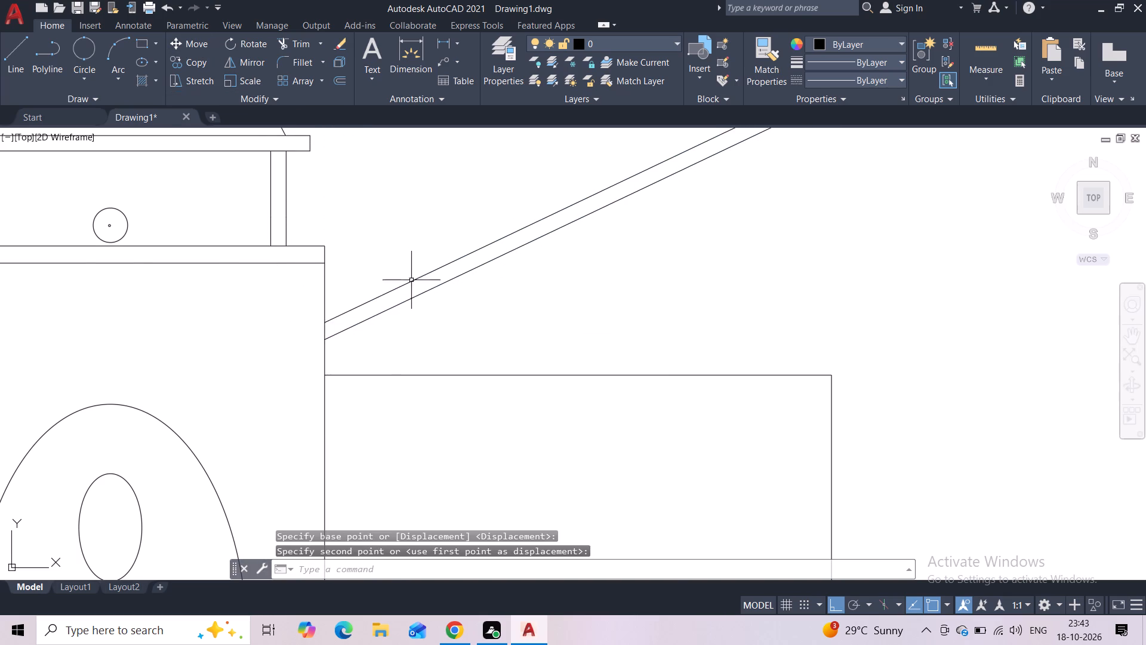
Move the wall's horizontal and vertical lines straight up so their tower end meets the lower sloping line's start point.
{"action": "scroll", "coordinate": [415, 293], "scroll_direction": "down", "scroll_amount": 1}
{"action": "scroll", "coordinate": [470, 325], "scroll_direction": "down", "scroll_amount": 1}
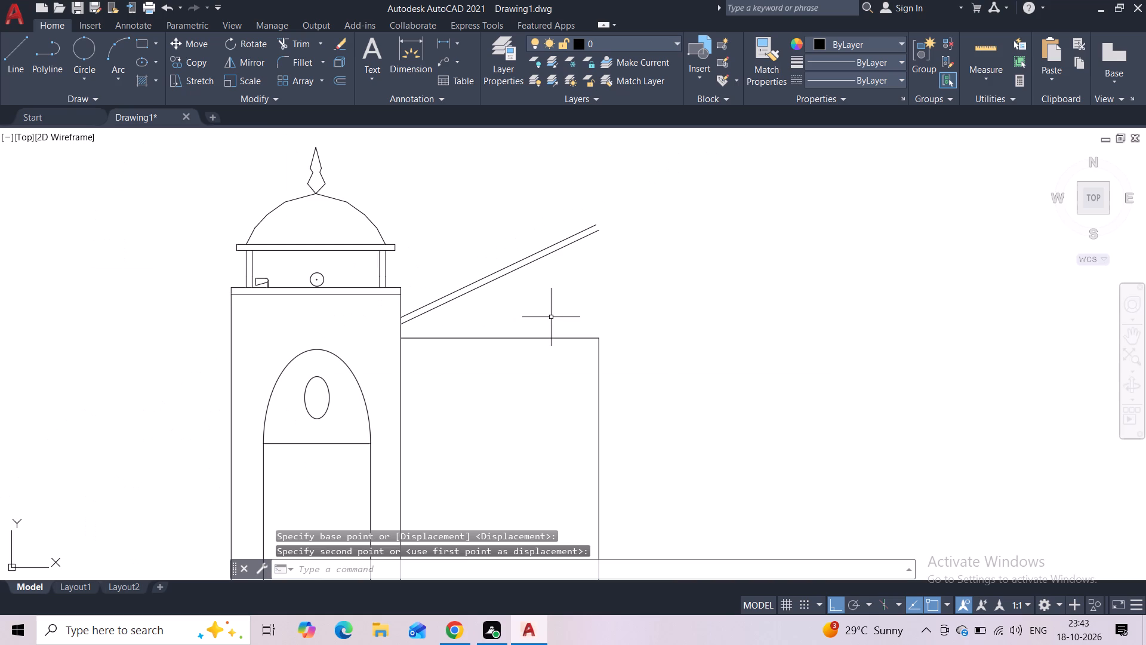
{"action": "left_click", "coordinate": [442, 339]}
{"action": "left_click", "coordinate": [630, 367]}
{"action": "left_click", "coordinate": [568, 379]}
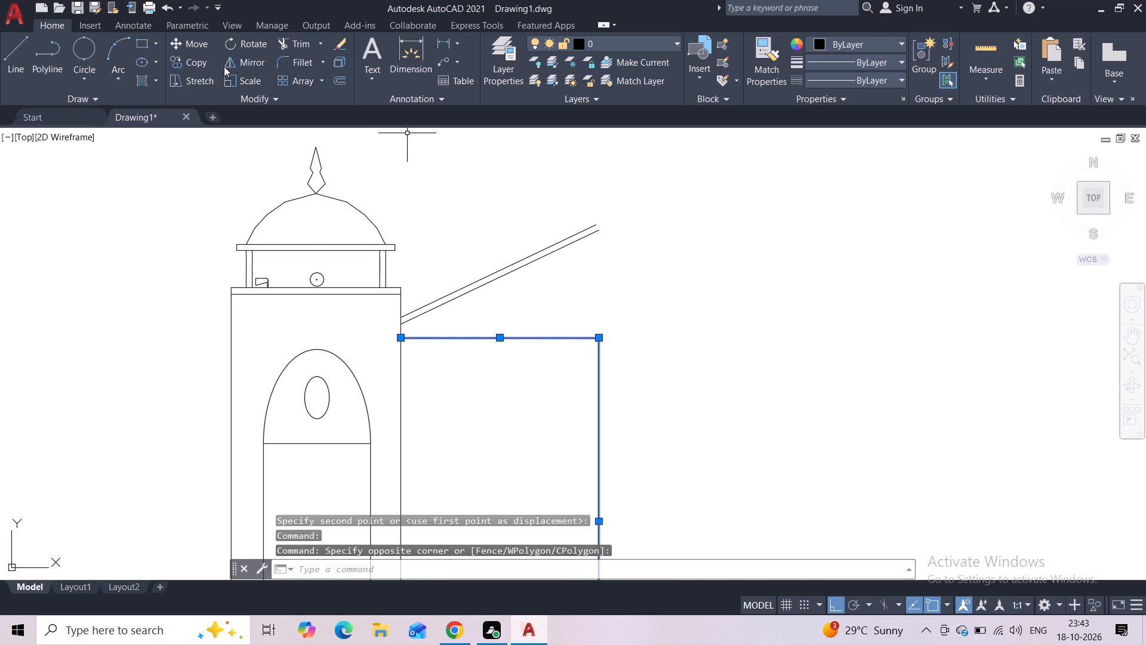
{"action": "left_click", "coordinate": [189, 45]}
{"action": "scroll", "coordinate": [448, 375], "scroll_direction": "up", "scroll_amount": 2}
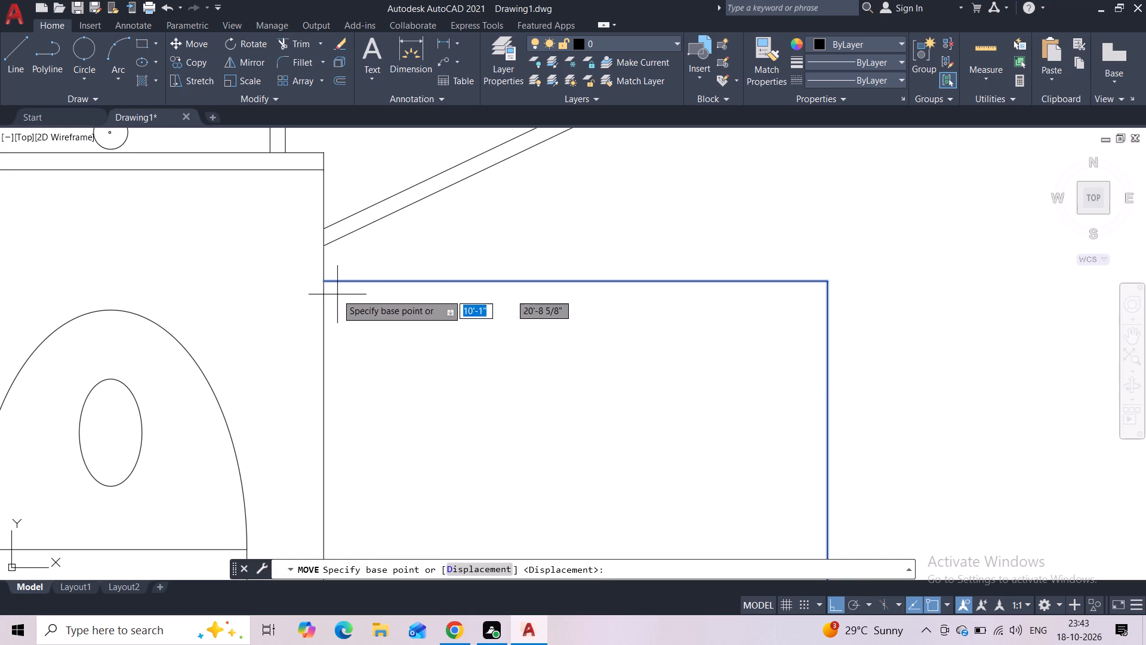
{"action": "left_click", "coordinate": [324, 282]}
{"action": "left_click", "coordinate": [323, 248]}
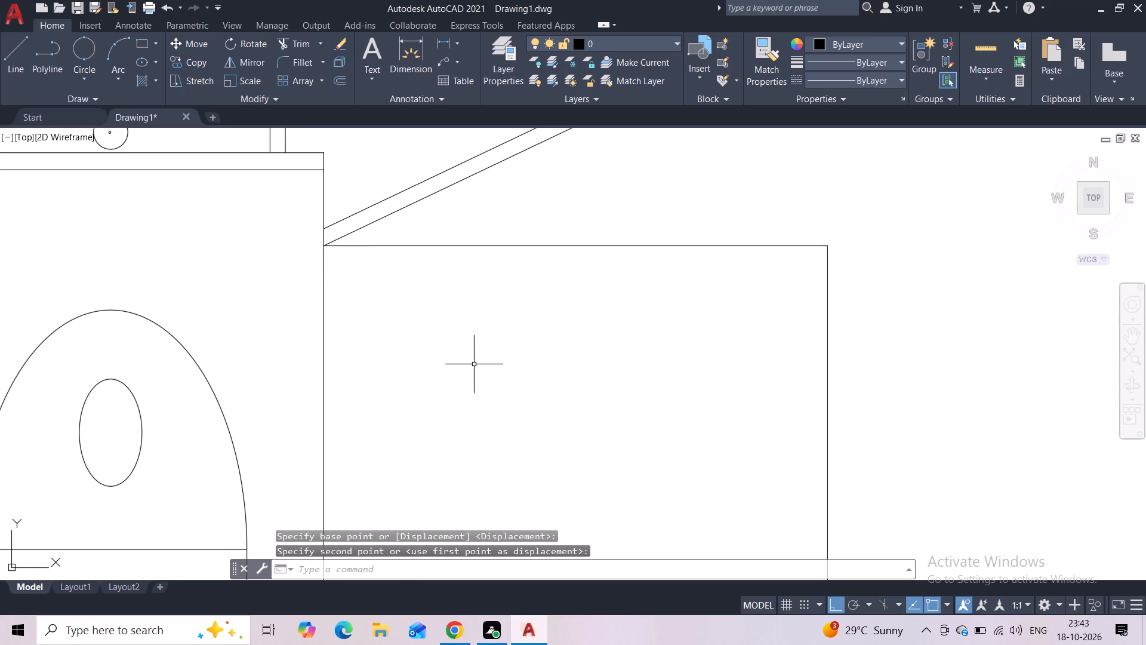
Extend the wall's vertical line down to the plinth's top line.
{"action": "scroll", "coordinate": [498, 322], "scroll_direction": "down", "scroll_amount": 3}
{"action": "middle_click_drag", "start_coordinate": [553, 396], "coordinate": [550, 213]}
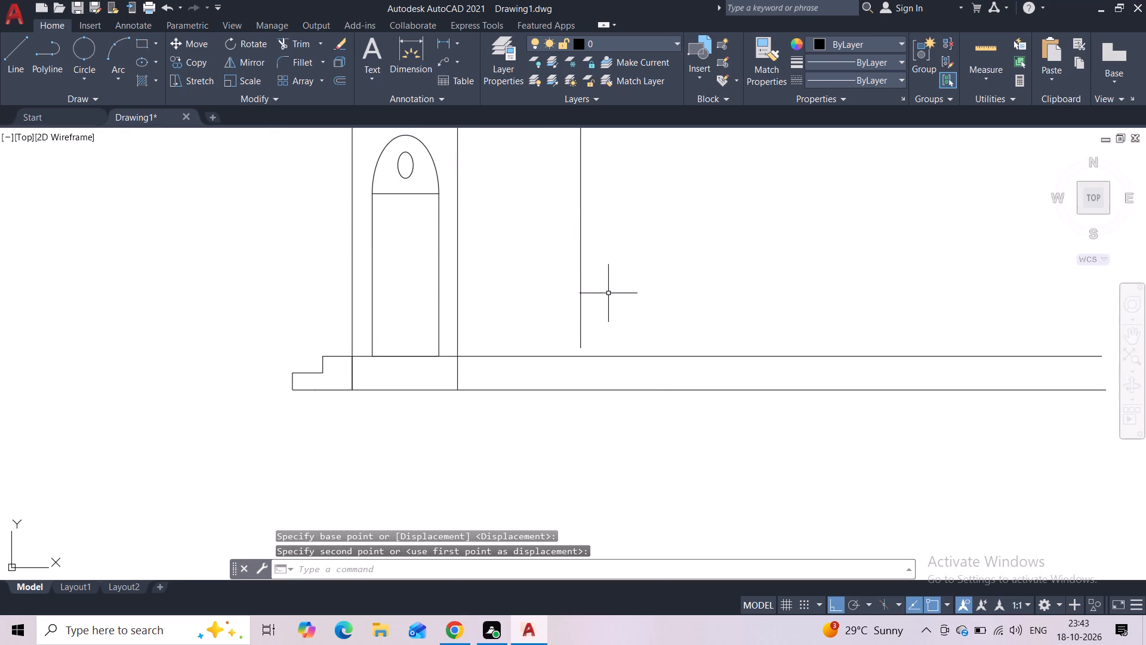
{"action": "key", "text": "e"}
{"action": "key", "text": "x"}
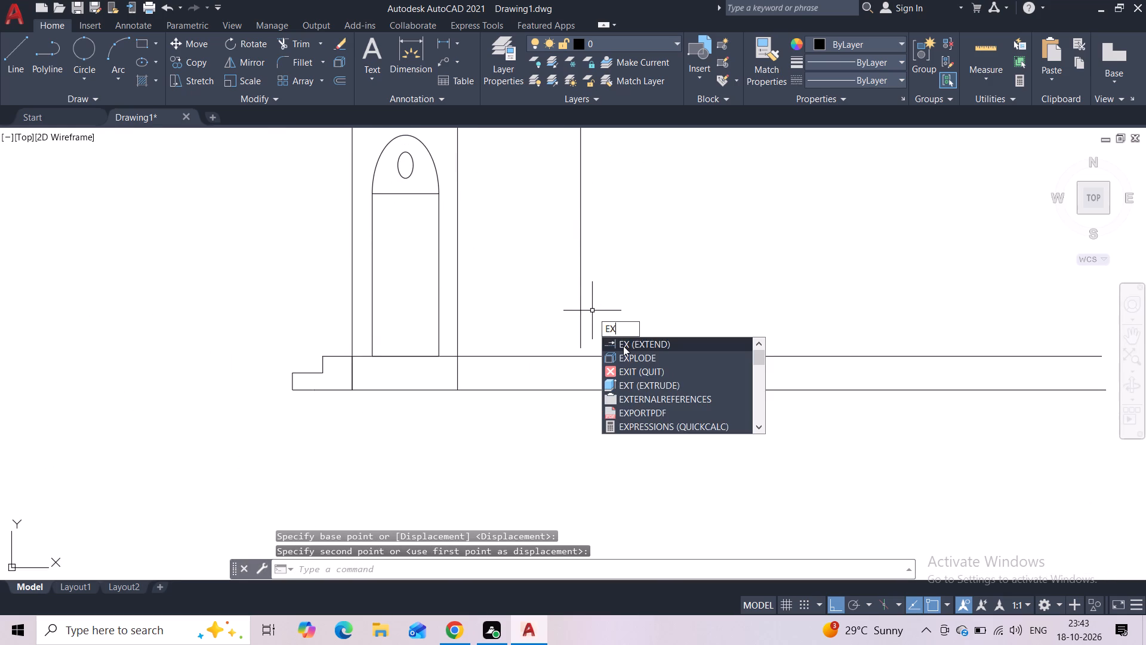
{"action": "left_click", "coordinate": [623, 346]}
{"action": "left_click", "coordinate": [581, 343]}
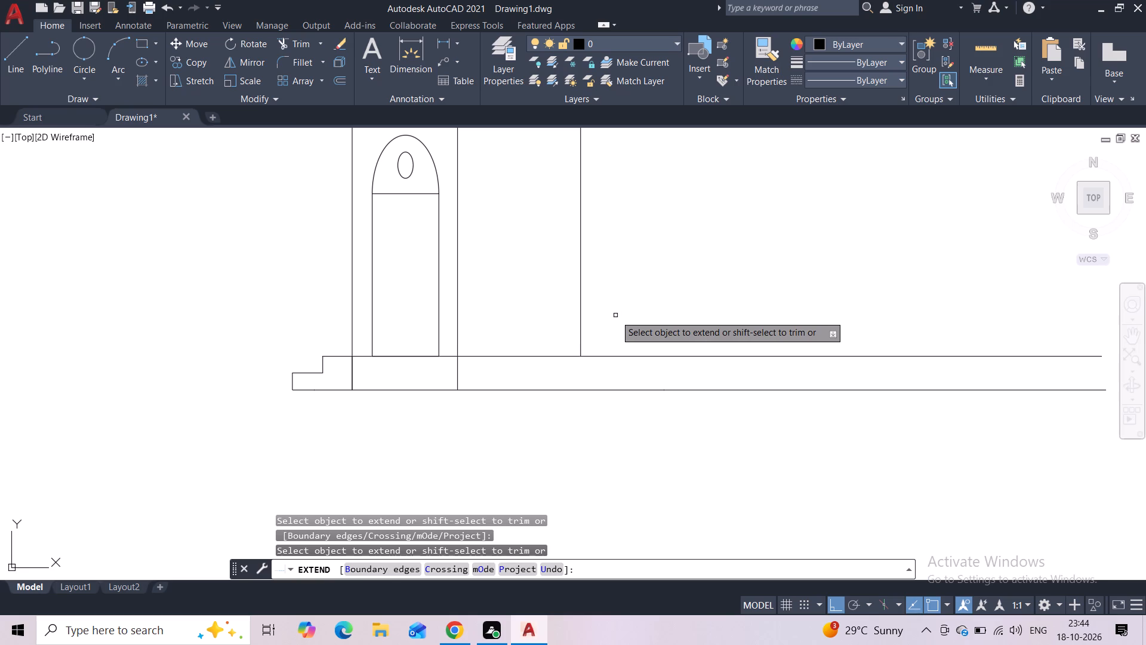
{"action": "key", "text": "Escape"}
Offset the wall's top horizontal line 2" downward to form a thin cap band.
{"action": "scroll", "coordinate": [615, 293], "scroll_direction": "down", "scroll_amount": 3}
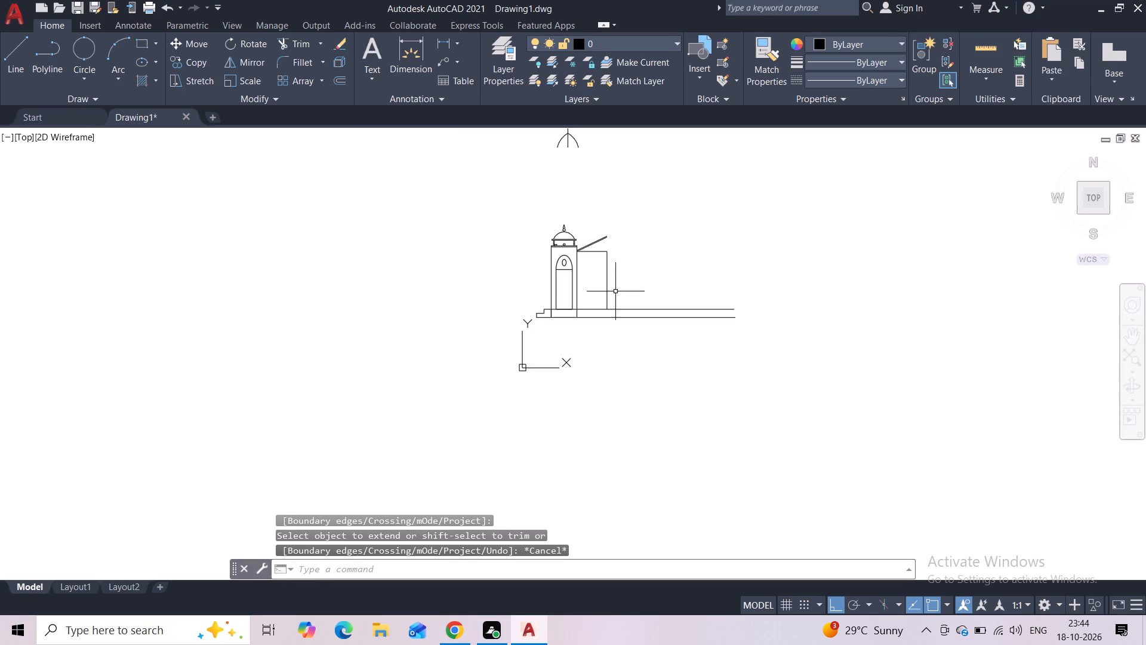
{"action": "middle_click_drag", "start_coordinate": [644, 260], "coordinate": [625, 312]}
{"action": "scroll", "coordinate": [622, 312], "scroll_direction": "up", "scroll_amount": 2}
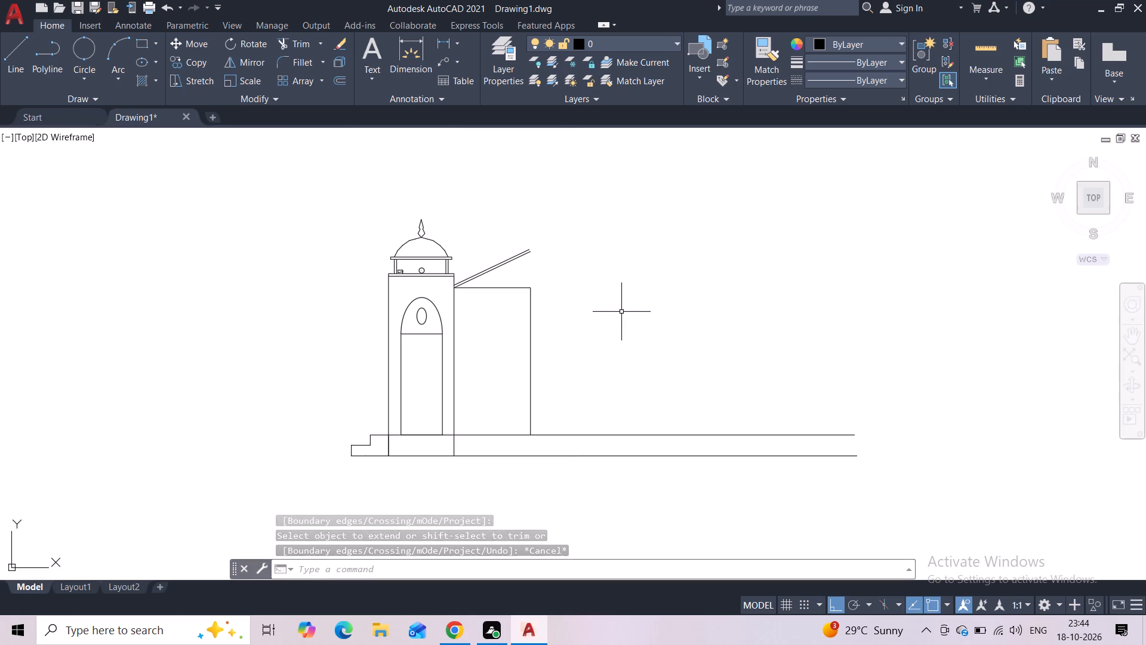
{"action": "scroll", "coordinate": [512, 332], "scroll_direction": "up", "scroll_amount": 1}
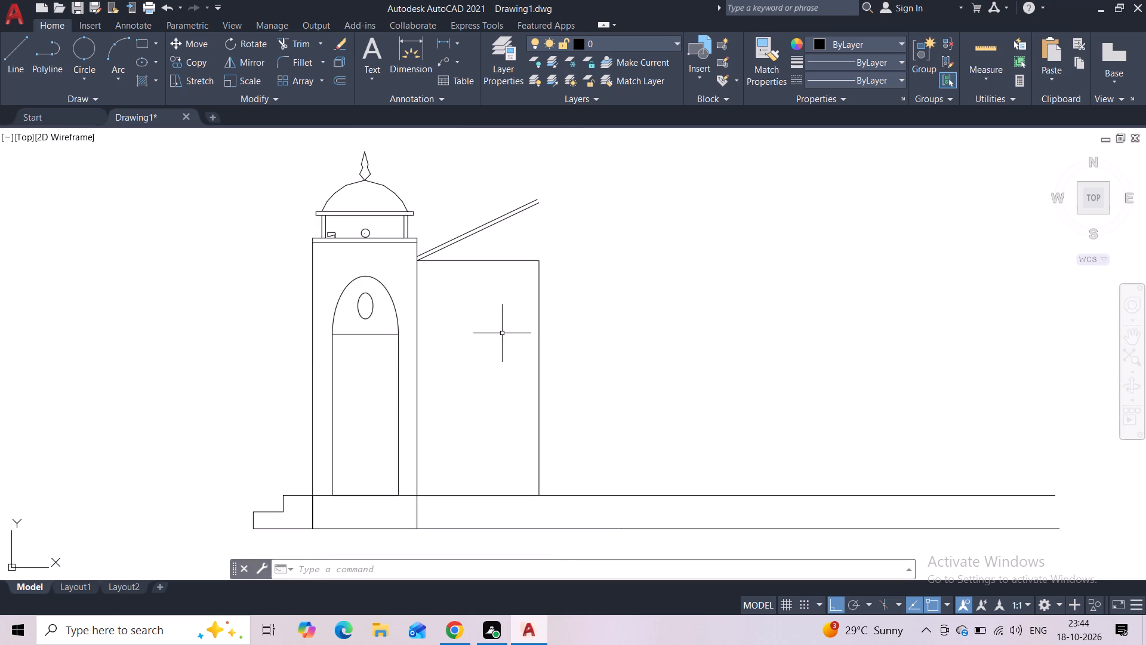
{"action": "scroll", "coordinate": [494, 330], "scroll_direction": "up", "scroll_amount": 1}
{"action": "left_click", "coordinate": [498, 205]}
{"action": "left_click", "coordinate": [482, 251]}
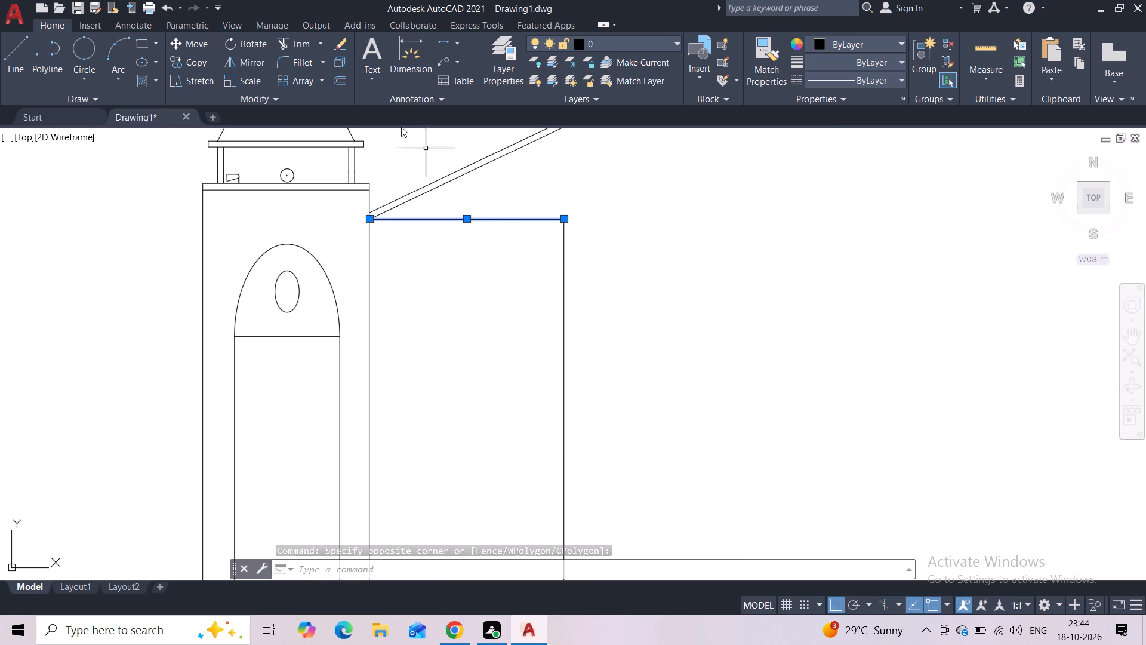
{"action": "left_click", "coordinate": [342, 84]}
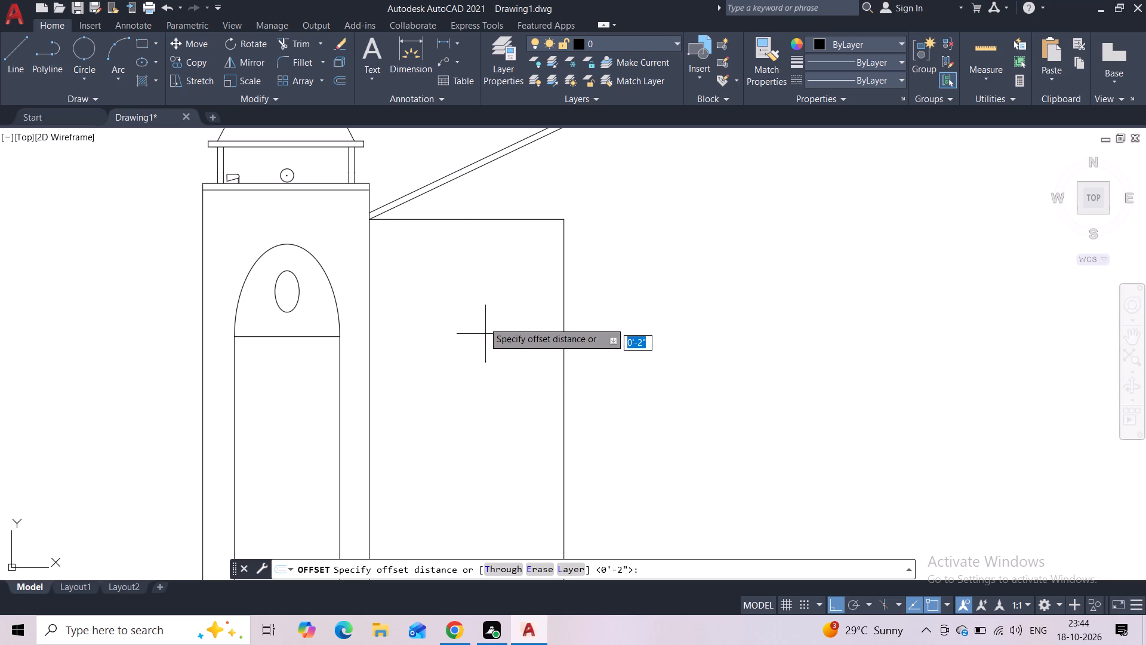
{"action": "key", "text": "2"}
{"action": "key", "text": "shift+quotedbl"}
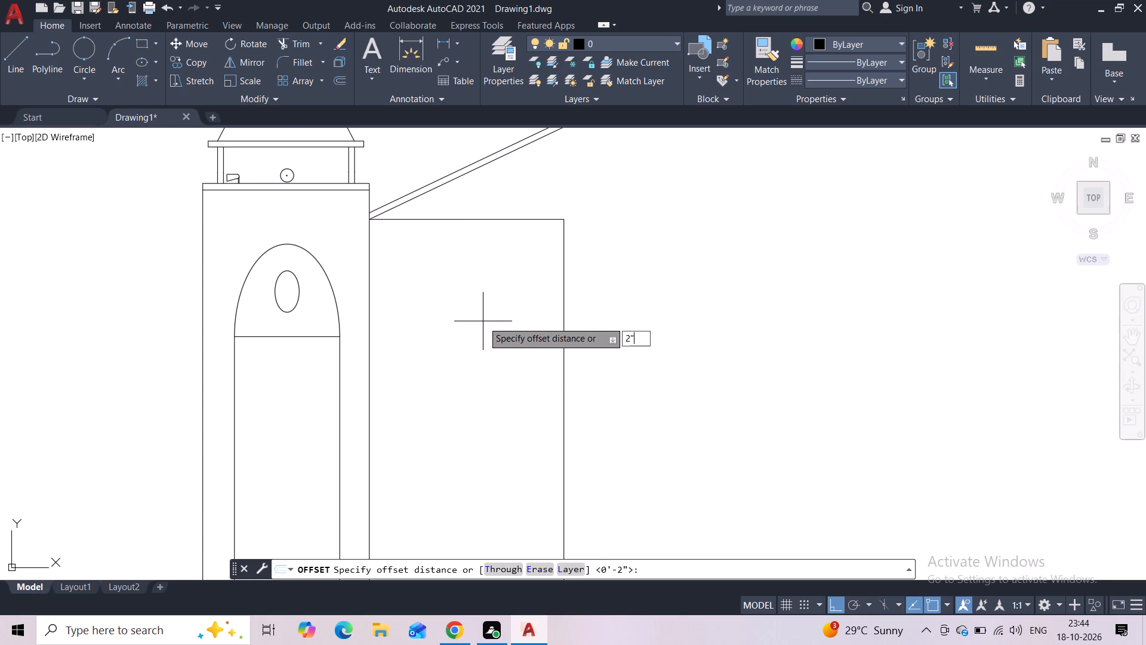
{"action": "key", "text": "Return"}
{"action": "left_click", "coordinate": [483, 321]}
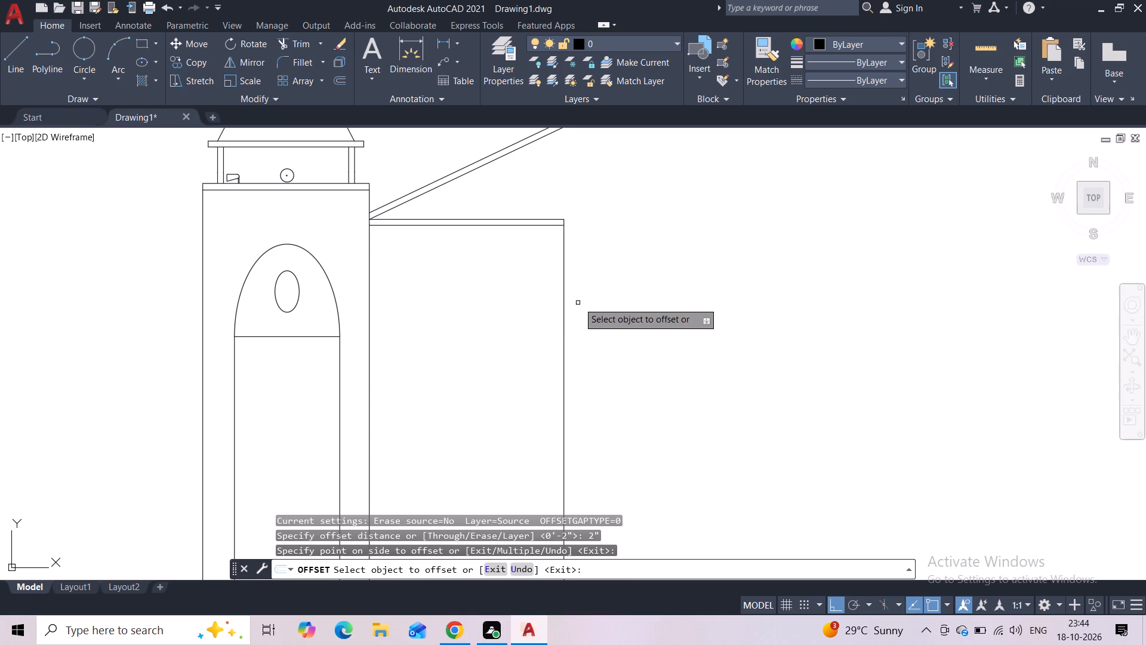
Draw a horizontal line below the wall's cap band, from the tower's edge perpendicular to the wall's outer vertical line.
{"action": "scroll", "coordinate": [580, 302], "scroll_direction": "down", "scroll_amount": 1}
{"action": "middle_click_drag", "start_coordinate": [615, 278], "coordinate": [563, 305]}
{"action": "scroll", "coordinate": [563, 305], "scroll_direction": "down", "scroll_amount": 1}
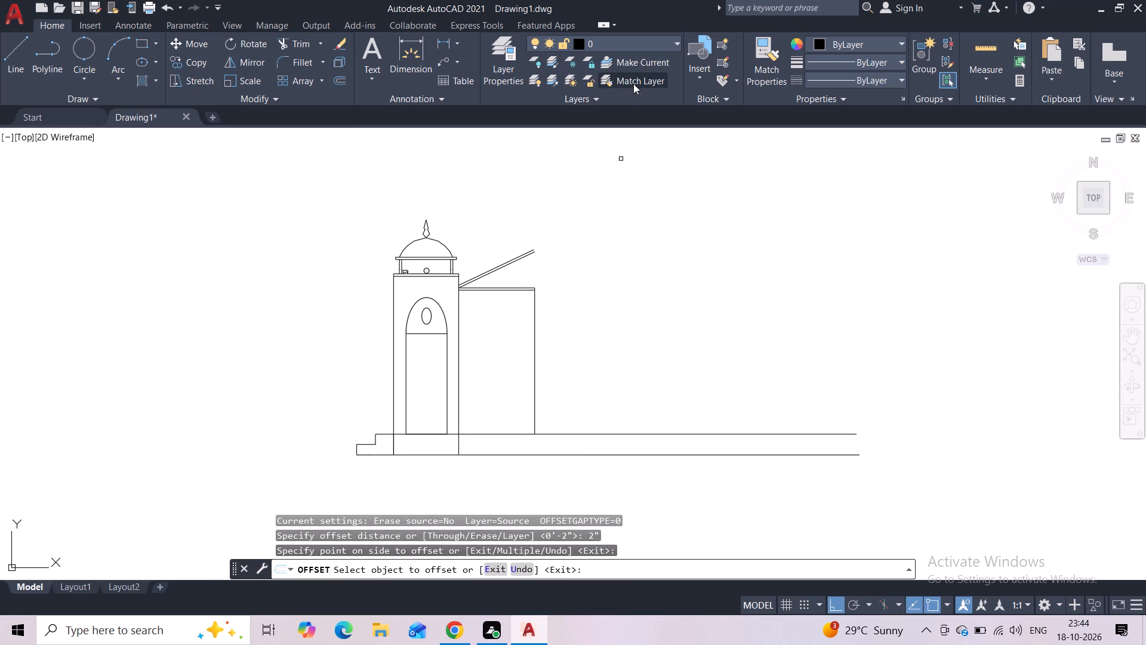
{"action": "scroll", "coordinate": [563, 318], "scroll_direction": "up", "scroll_amount": 1}
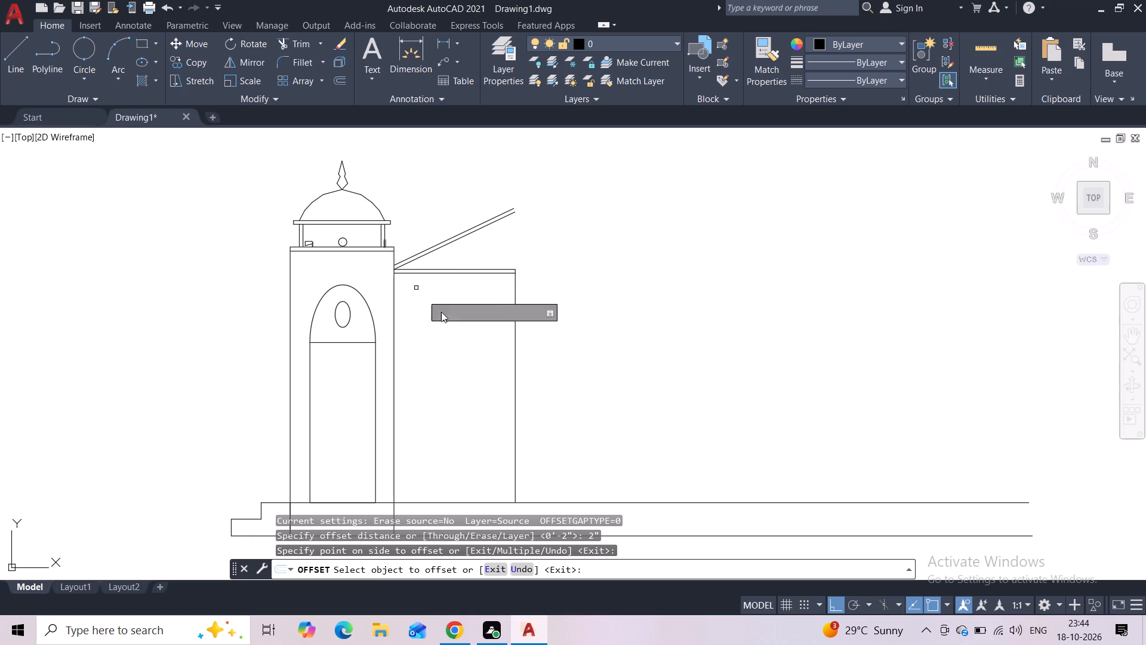
{"action": "left_click", "coordinate": [16, 63]}
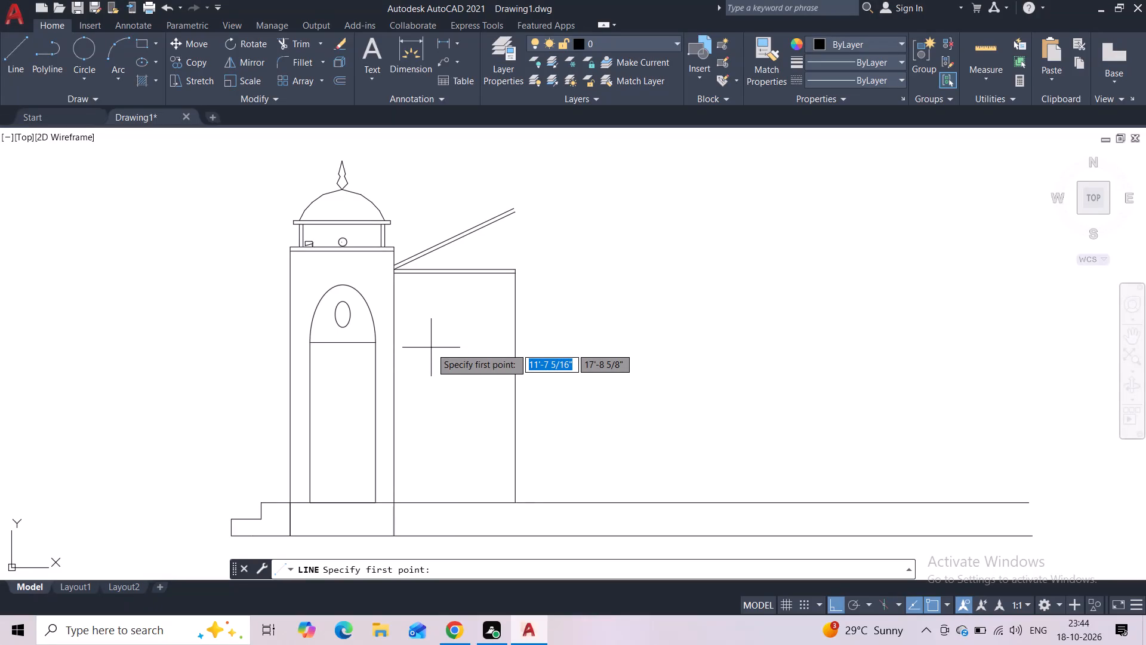
{"action": "scroll", "coordinate": [407, 314], "scroll_direction": "up", "scroll_amount": 2}
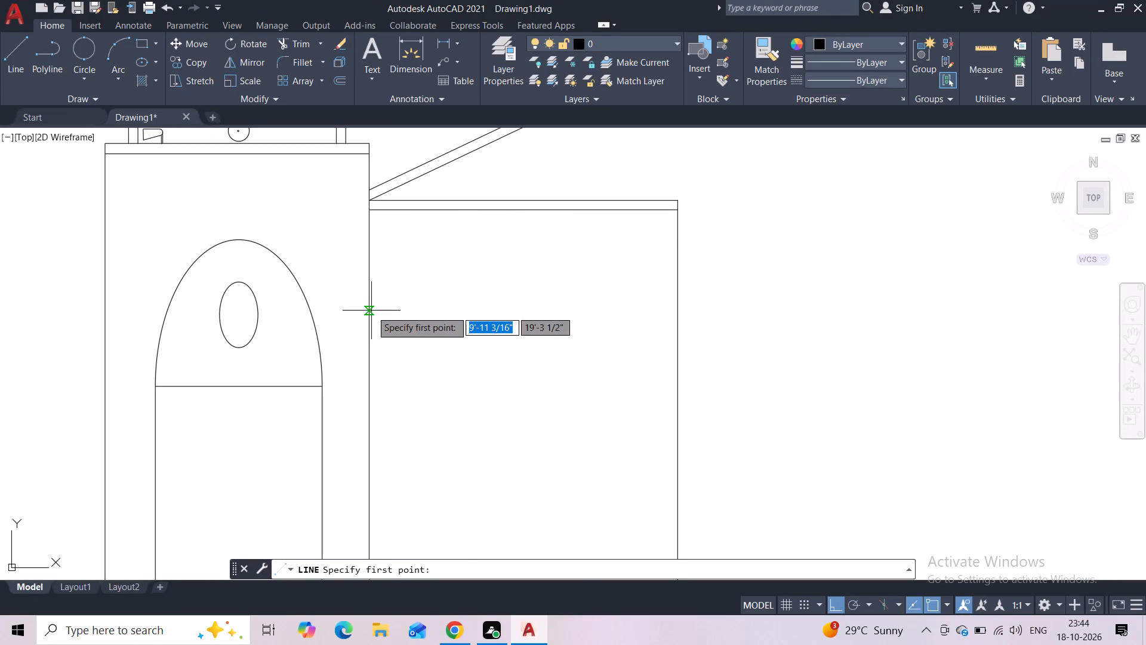
{"action": "left_click", "coordinate": [371, 311]}
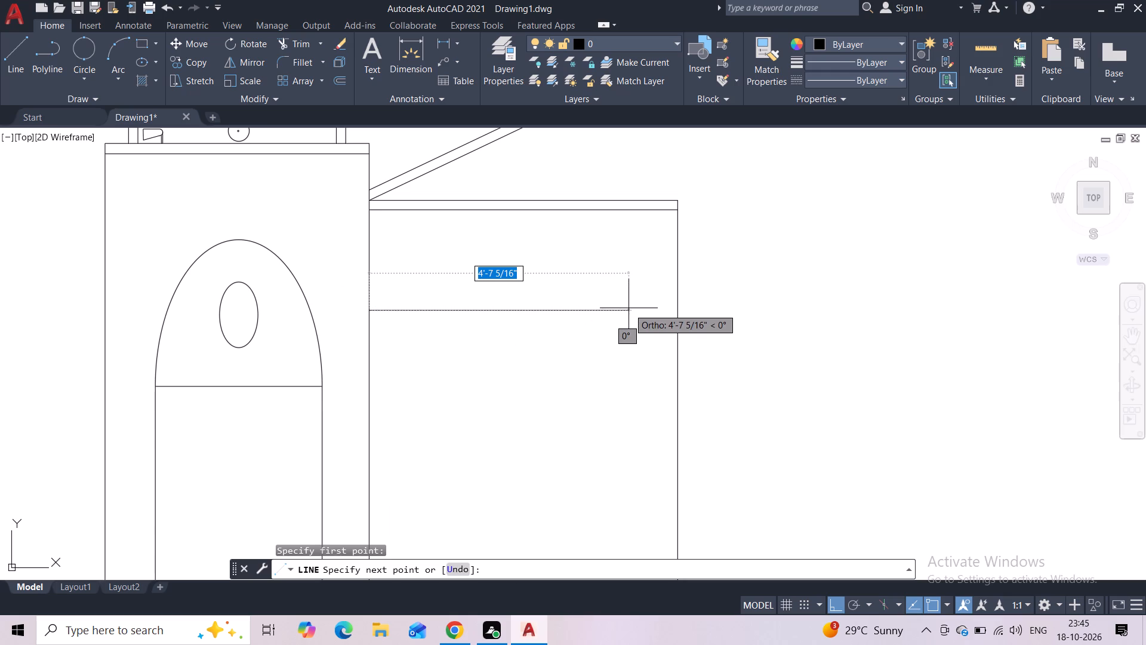
{"action": "left_click", "coordinate": [677, 308]}
{"action": "key", "text": "Escape"}
Offset the new horizontal wall line 2.5" downward, and offset the resulting line another 2.5" down to form two bands.
{"action": "scroll", "coordinate": [712, 290], "scroll_direction": "down", "scroll_amount": 3}
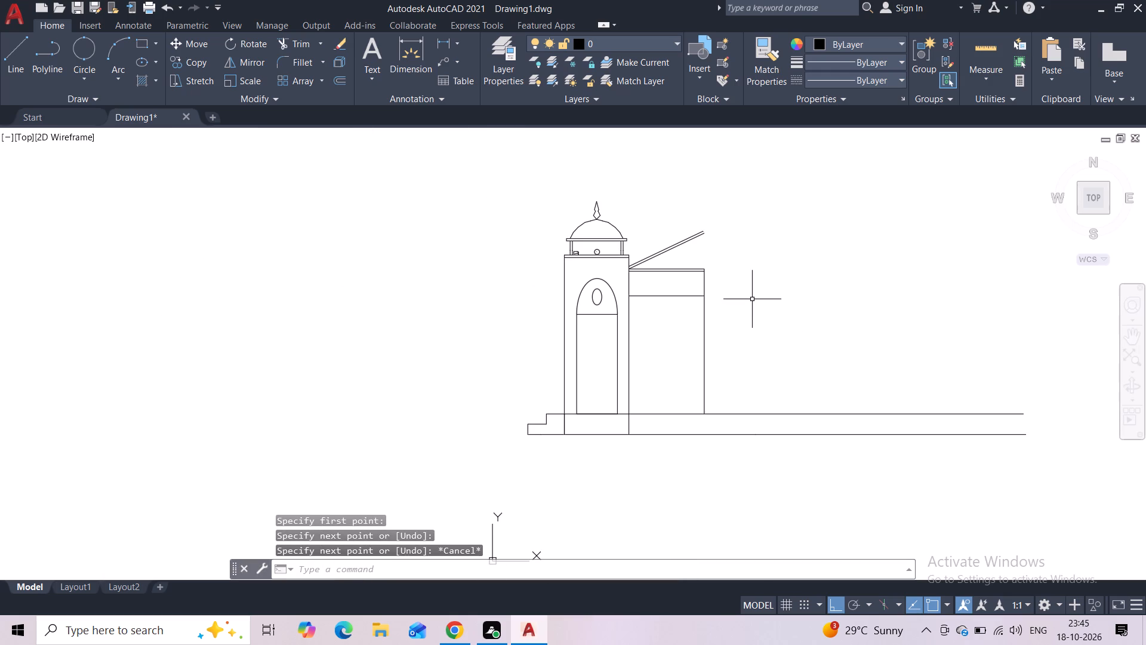
{"action": "scroll", "coordinate": [659, 283], "scroll_direction": "up", "scroll_amount": 2}
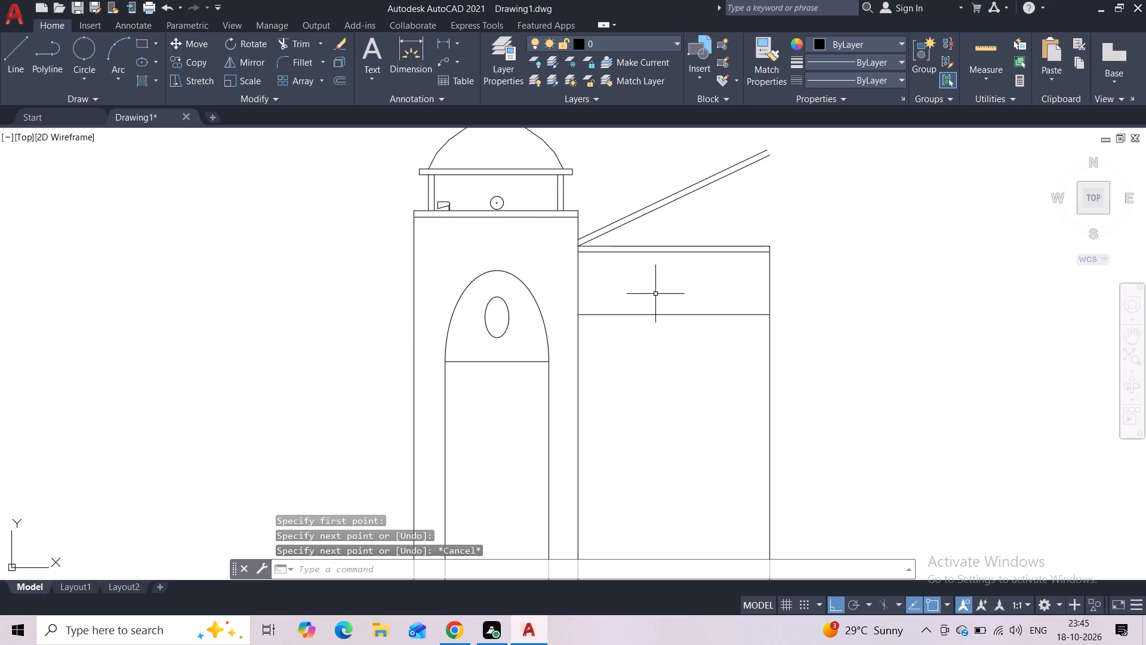
{"action": "scroll", "coordinate": [655, 294], "scroll_direction": "up", "scroll_amount": 1}
{"action": "left_click", "coordinate": [661, 298]}
{"action": "left_click", "coordinate": [651, 363]}
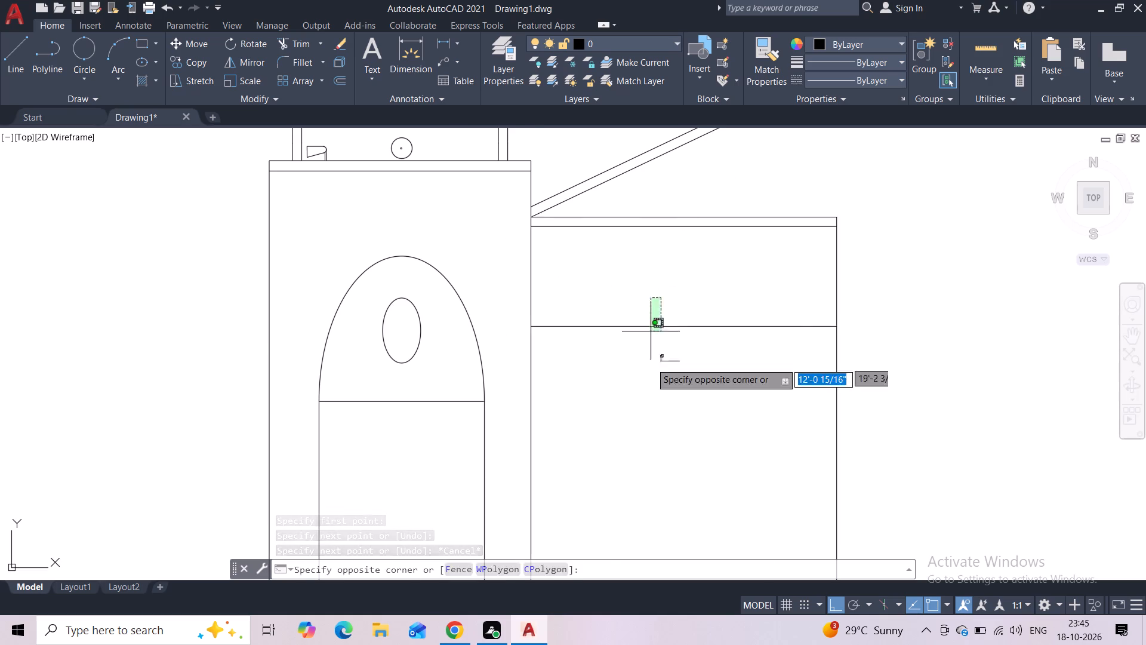
{"action": "left_click", "coordinate": [343, 85]}
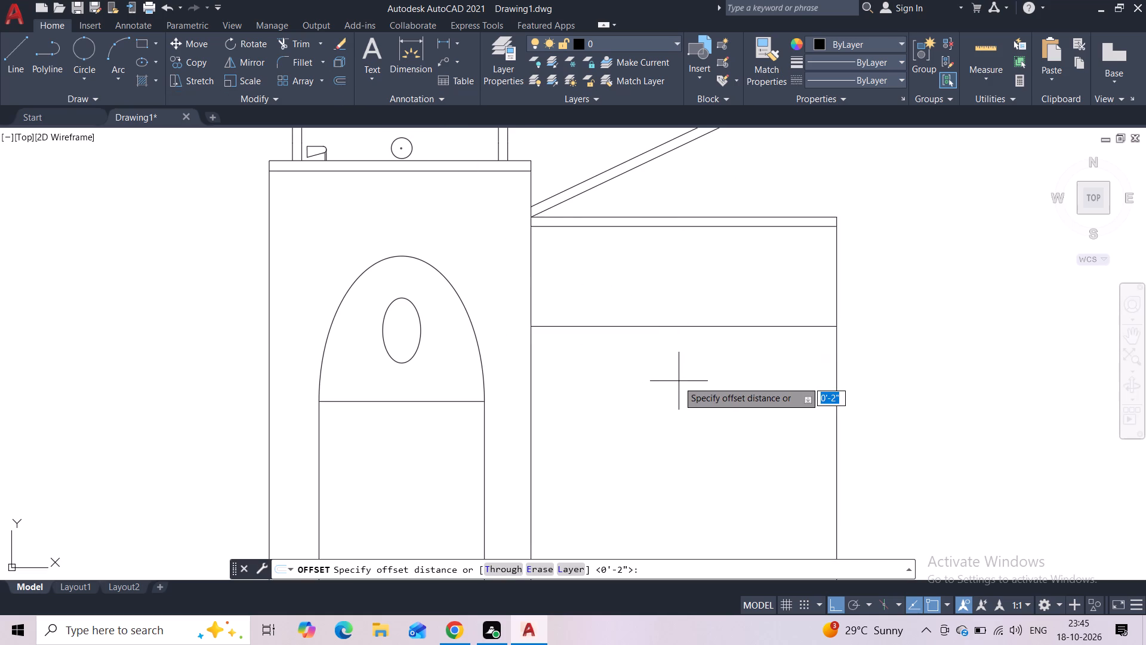
{"action": "type", "text": "2.5\""}
{"action": "key", "text": "Return"}
{"action": "key", "text": "apostrophe"}
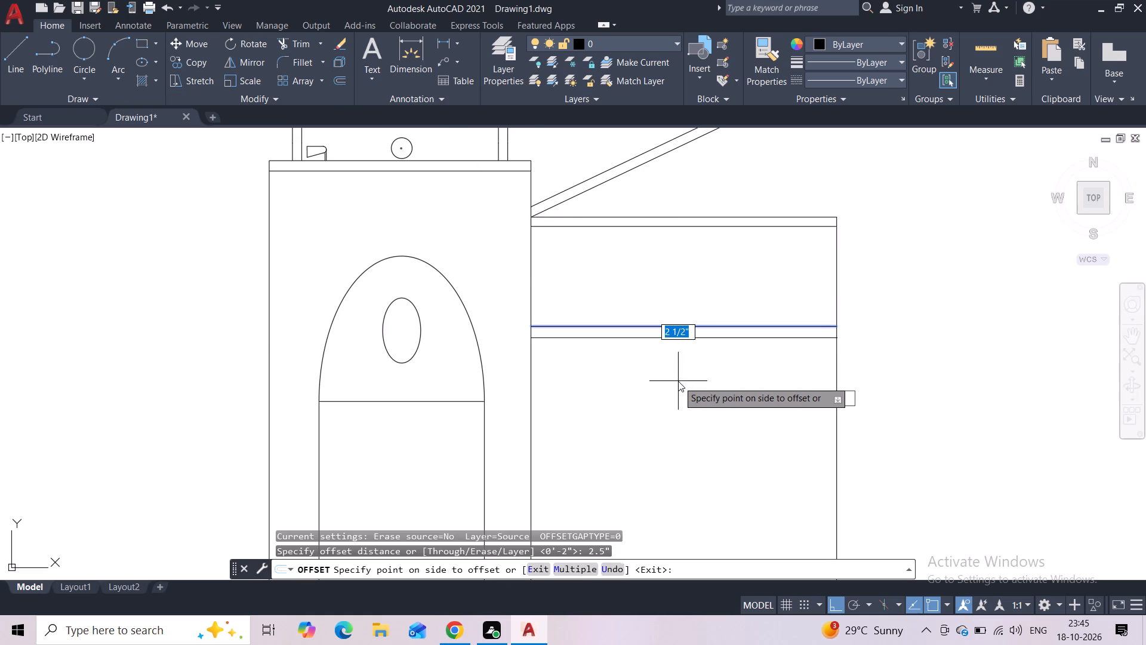
{"action": "left_click", "coordinate": [677, 381]}
{"action": "left_click_drag", "start_coordinate": [661, 372], "coordinate": [659, 366]}
{"action": "left_click", "coordinate": [656, 336]}
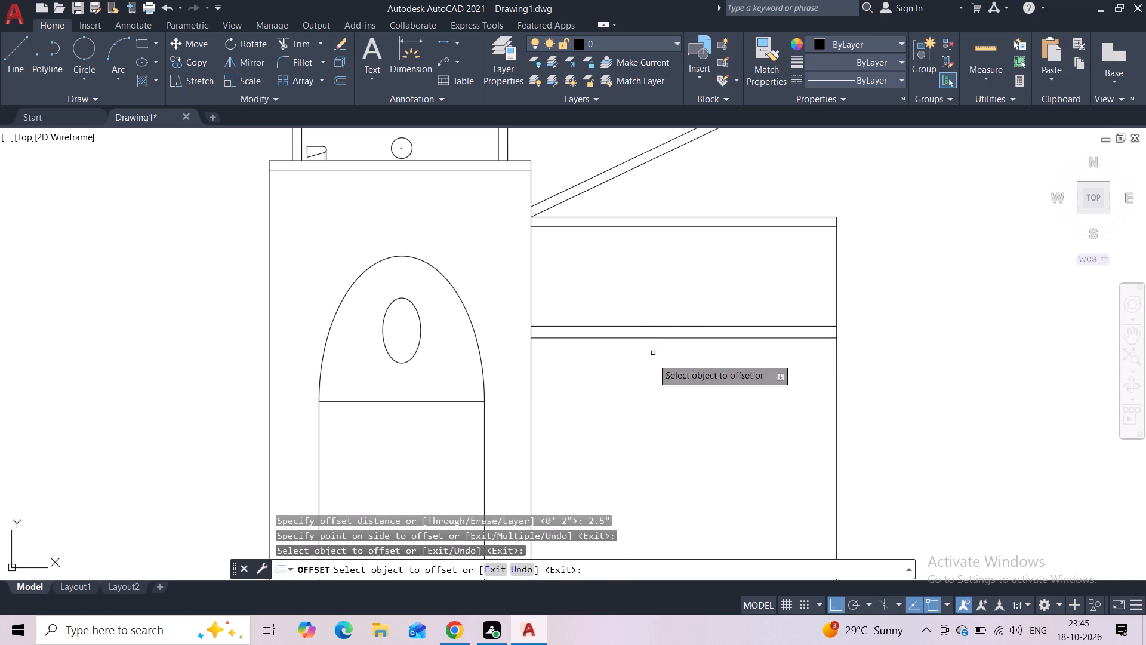
{"action": "left_click", "coordinate": [646, 385]}
{"action": "left_click", "coordinate": [646, 337]}
{"action": "left_click", "coordinate": [642, 368]}
{"action": "key", "text": "Escape"}
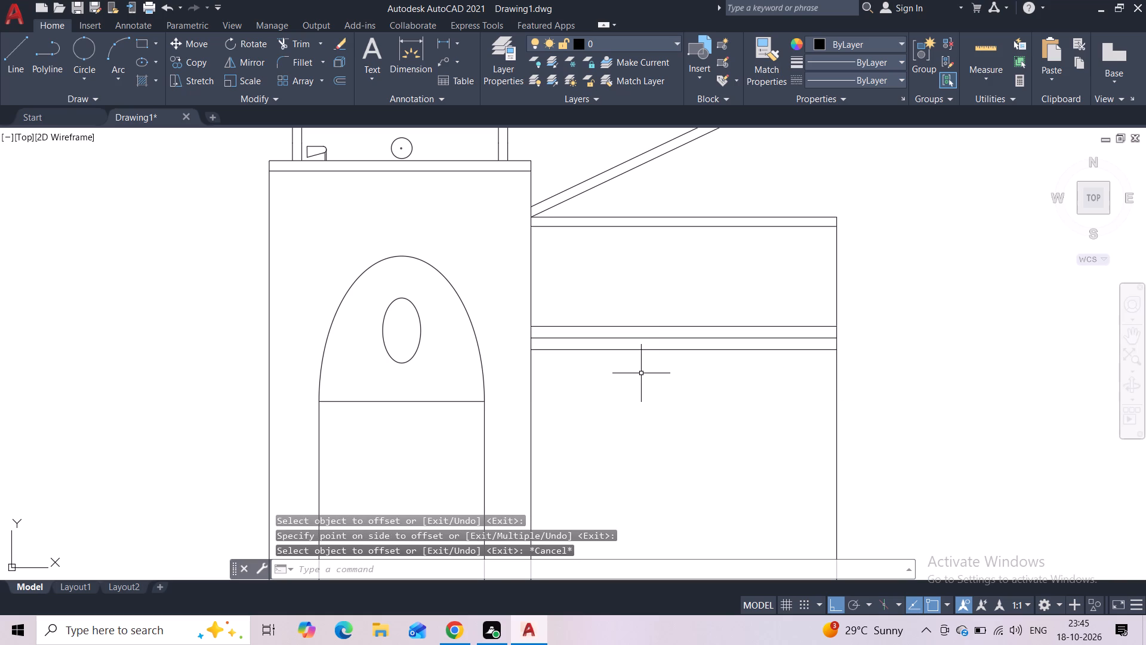
Draw an upright rectangle about 6" wide and 1'-2" high near the tower, between the wall's cap band and lower bands.
{"action": "scroll", "coordinate": [641, 377], "scroll_direction": "down", "scroll_amount": 2}
{"action": "scroll", "coordinate": [785, 377], "scroll_direction": "down", "scroll_amount": 1}
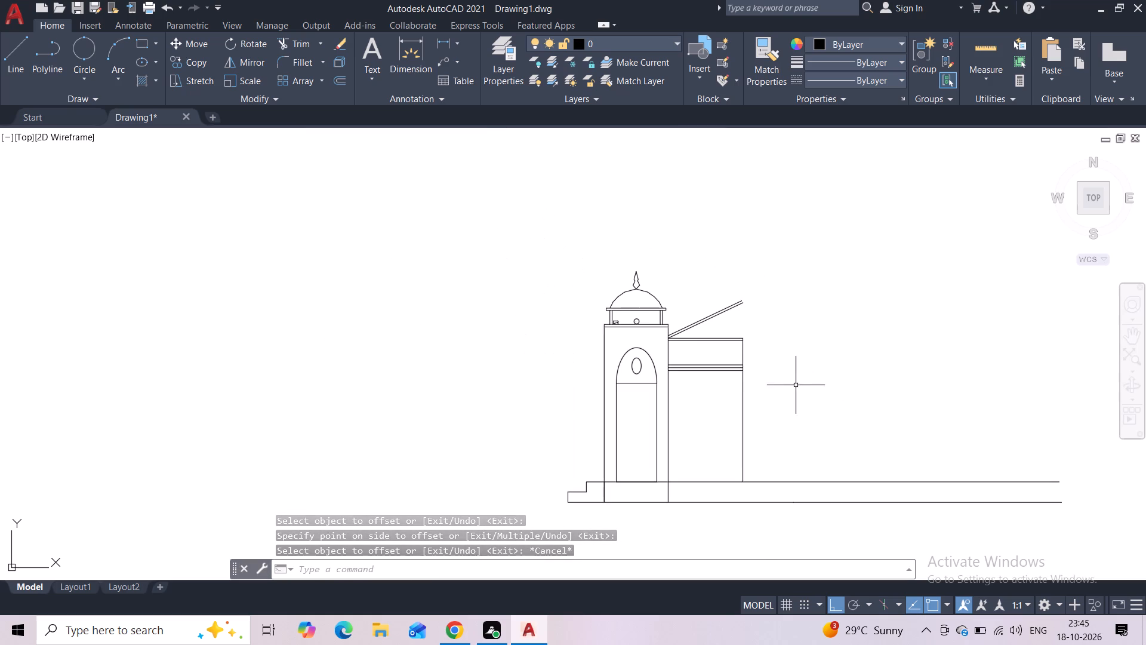
{"action": "middle_click_drag", "start_coordinate": [796, 385], "coordinate": [697, 384]}
{"action": "scroll", "coordinate": [704, 380], "scroll_direction": "up", "scroll_amount": 1}
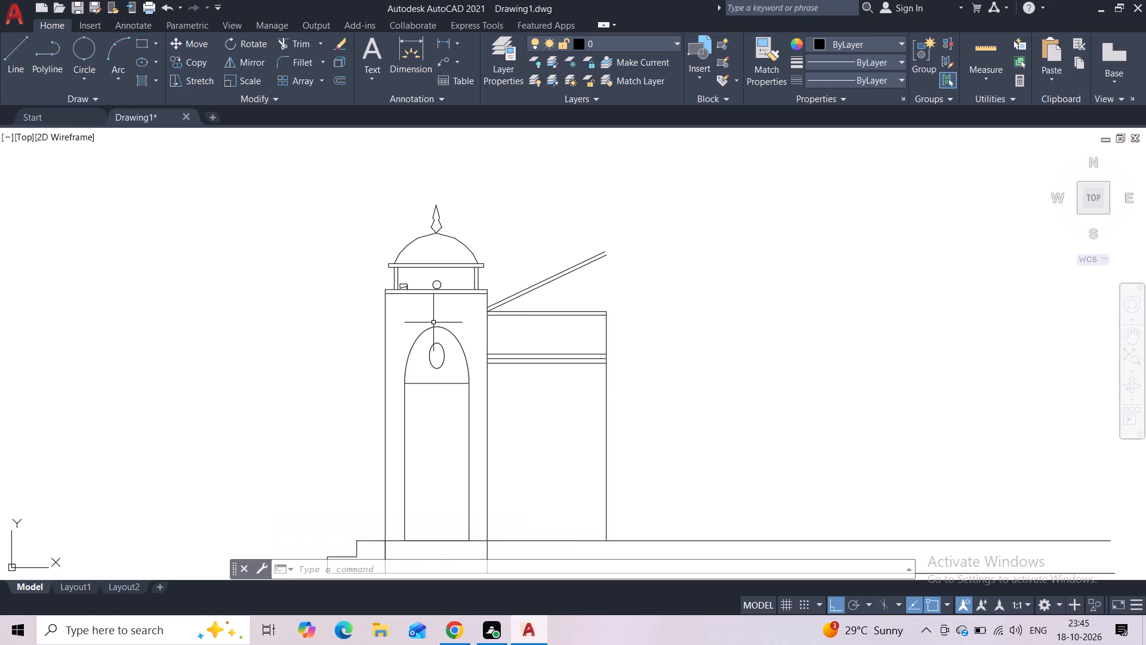
{"action": "scroll", "coordinate": [507, 327], "scroll_direction": "up", "scroll_amount": 2}
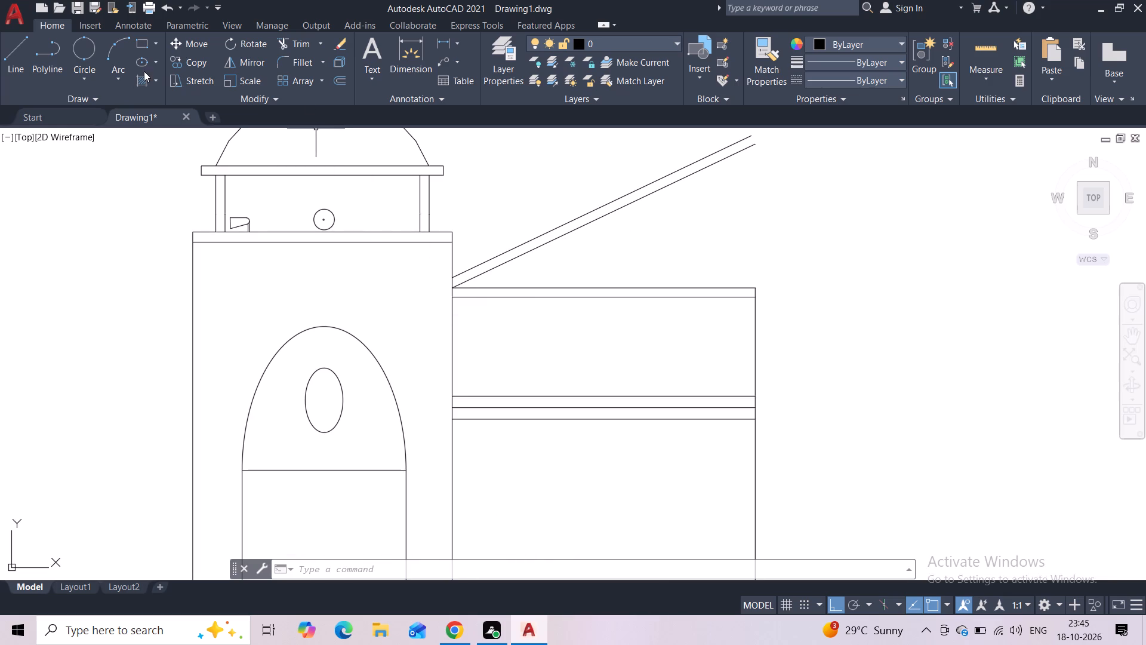
{"action": "left_click", "coordinate": [137, 47]}
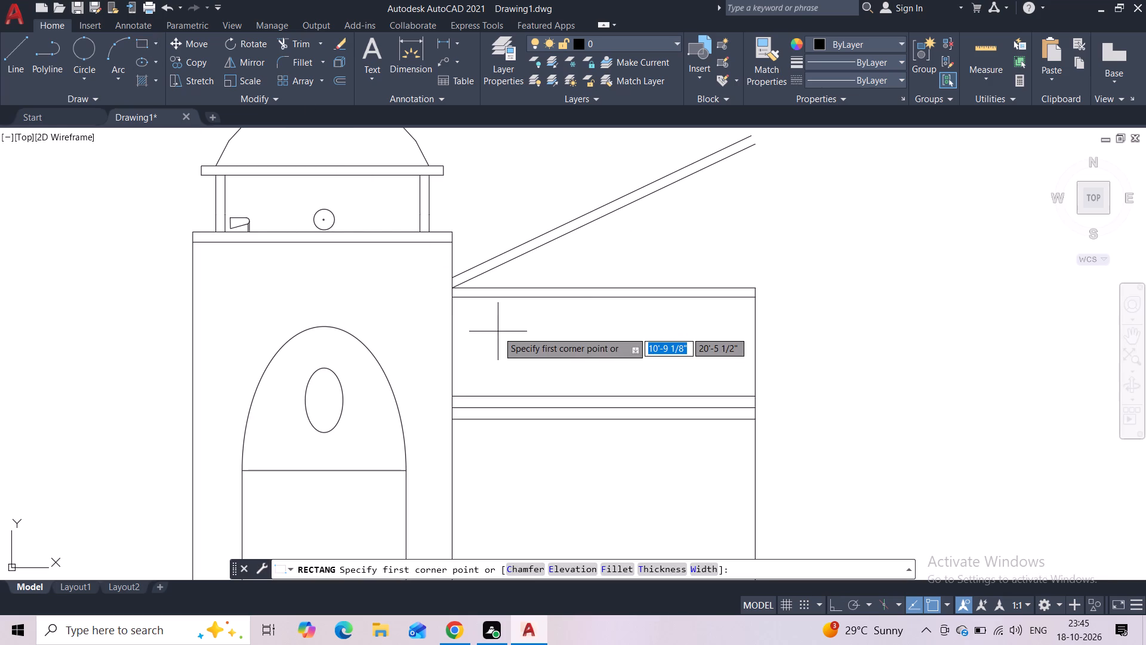
{"action": "scroll", "coordinate": [480, 332], "scroll_direction": "up", "scroll_amount": 1}
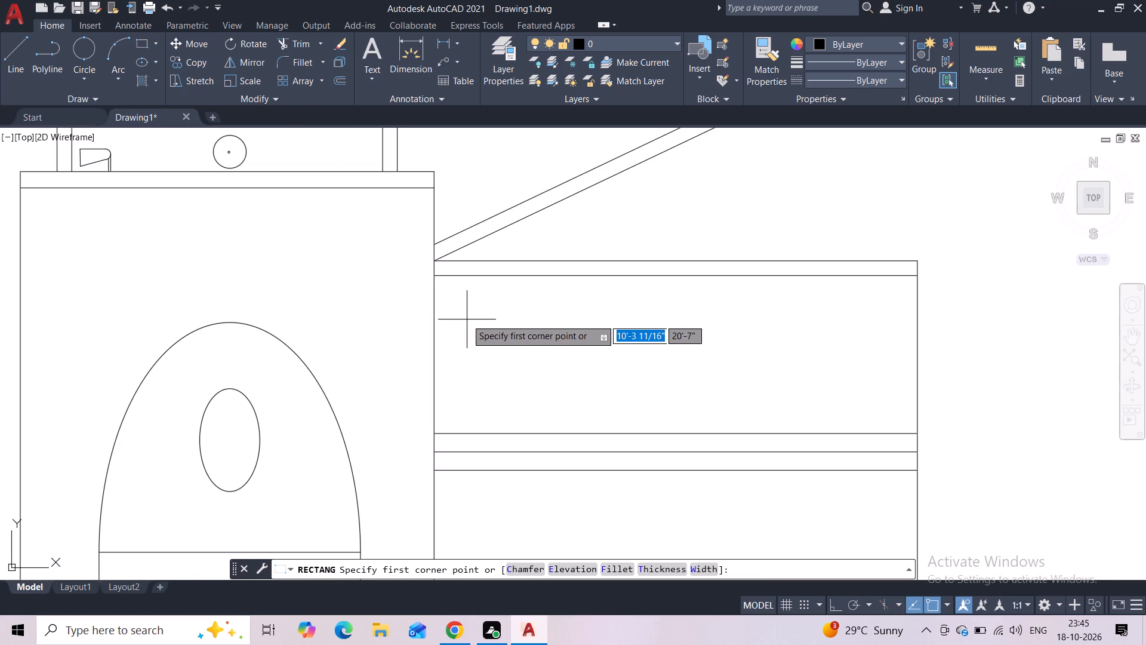
{"action": "left_click", "coordinate": [463, 311]}
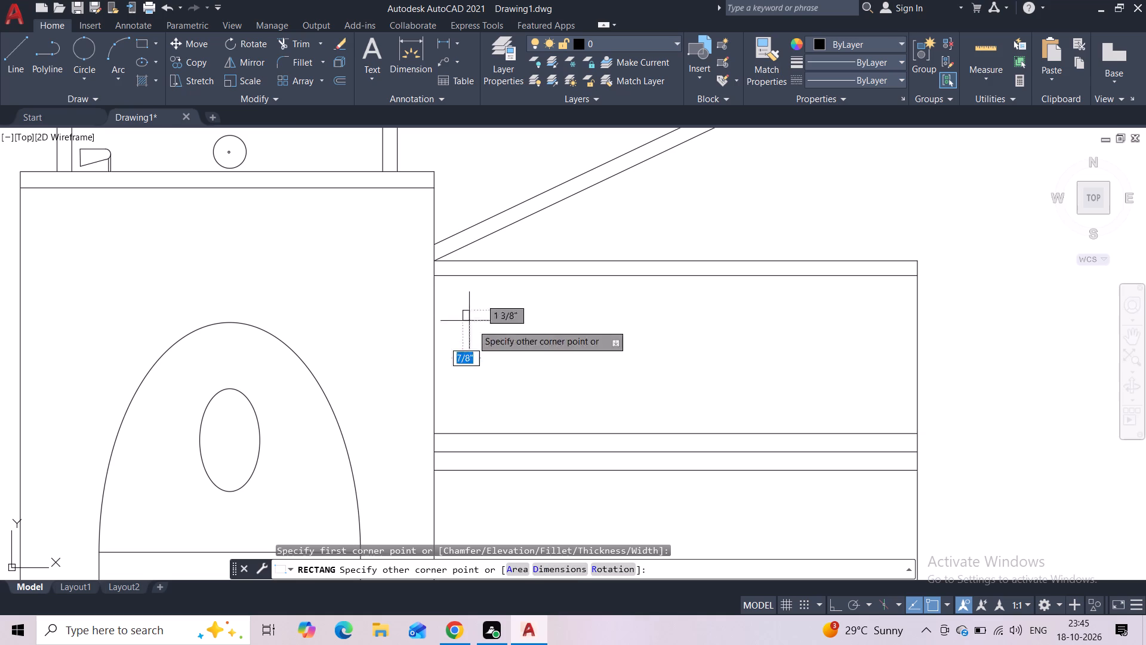
{"action": "left_click", "coordinate": [507, 415]}
Copy the rectangle horizontally along the wall five times, at about 10", 1'-8", 2'-9", 3'-7" and 4'-5" from the original.
{"action": "left_click", "coordinate": [522, 363]}
{"action": "left_click", "coordinate": [458, 377]}
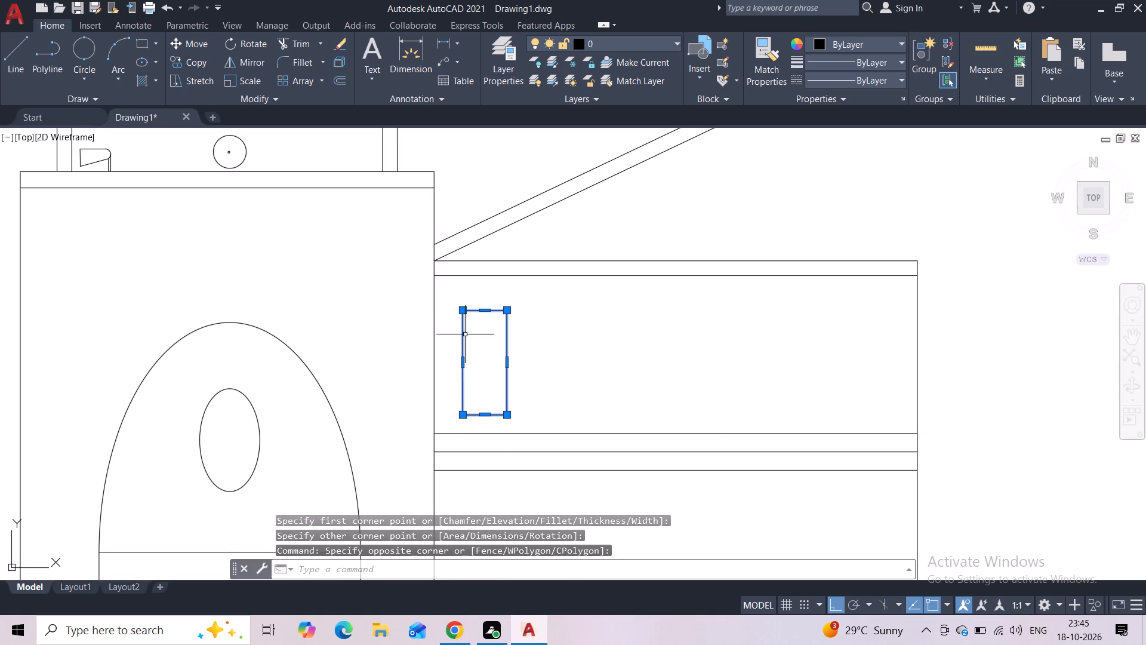
{"action": "left_click", "coordinate": [197, 69]}
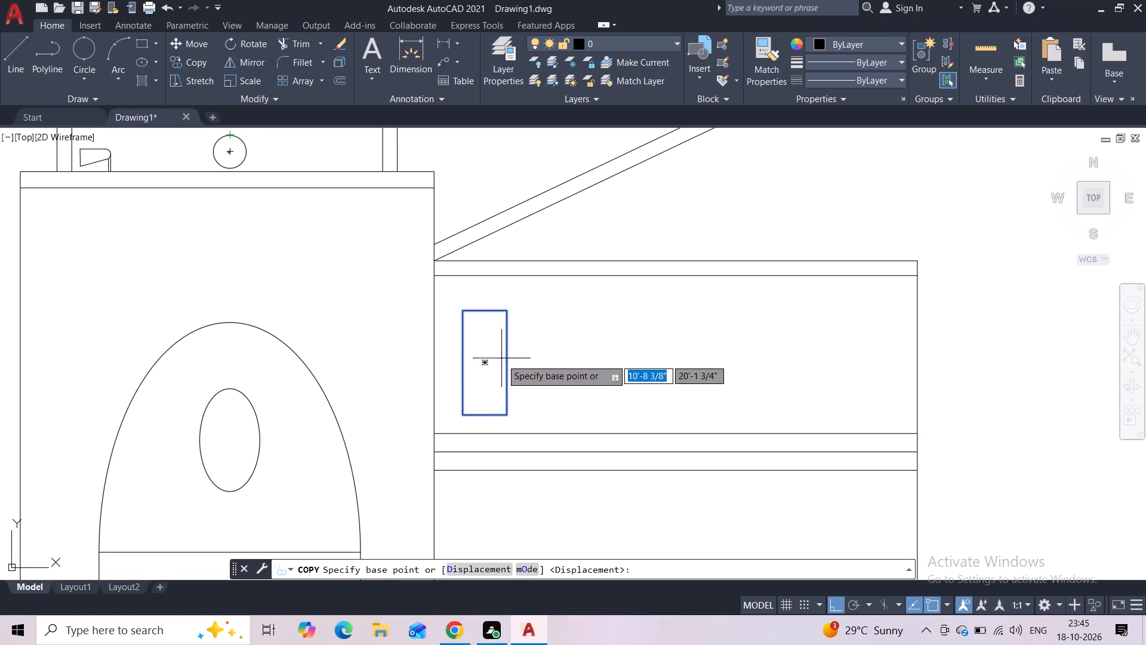
{"action": "left_click", "coordinate": [487, 364]}
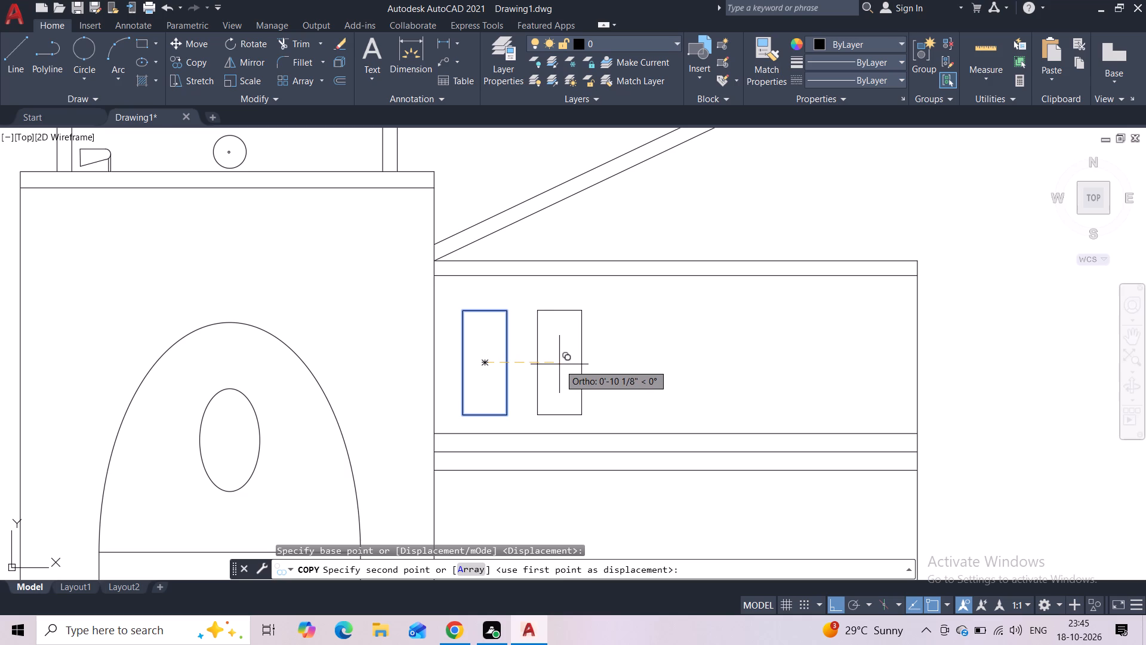
{"action": "left_click", "coordinate": [559, 364]}
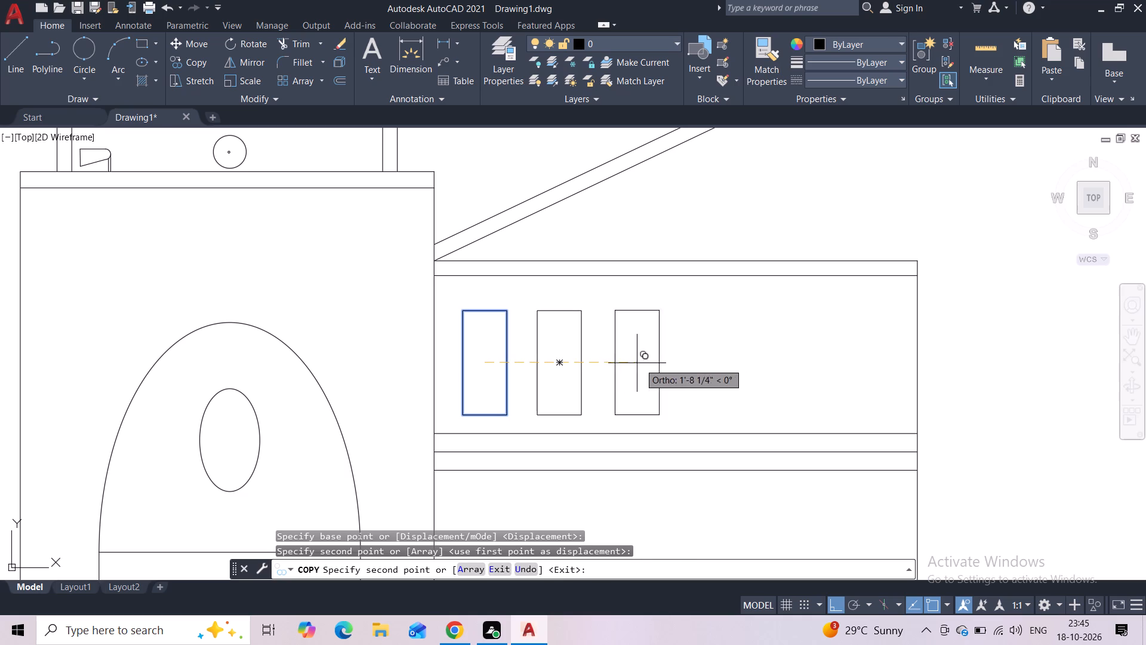
{"action": "left_click", "coordinate": [639, 362]}
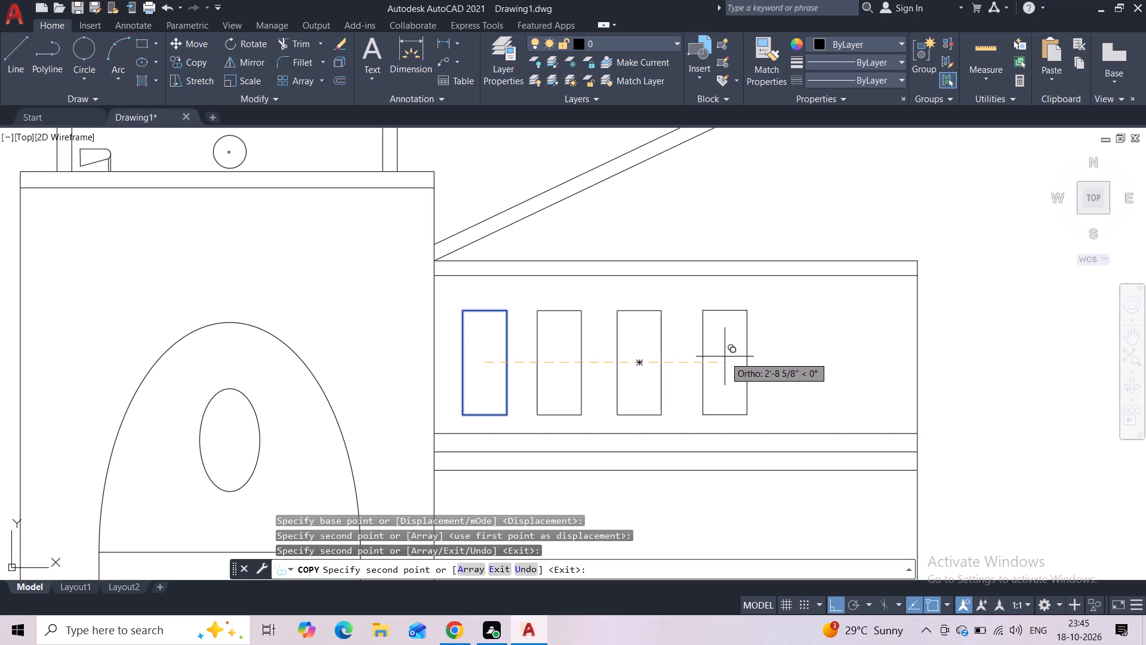
{"action": "left_click", "coordinate": [725, 357]}
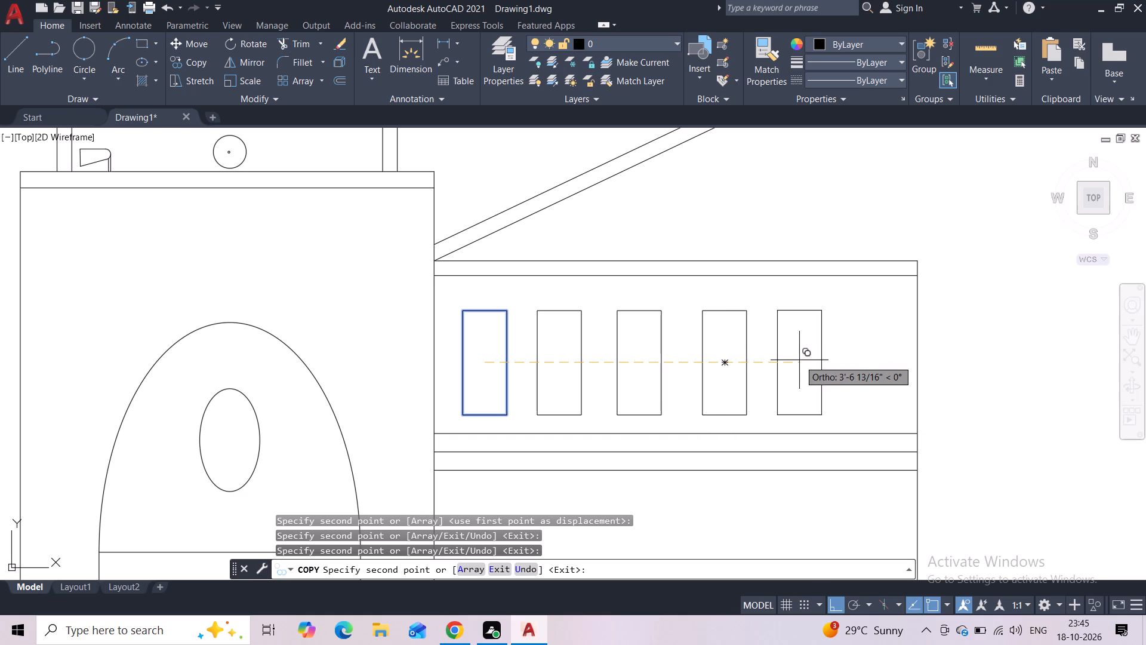
{"action": "left_click", "coordinate": [800, 360]}
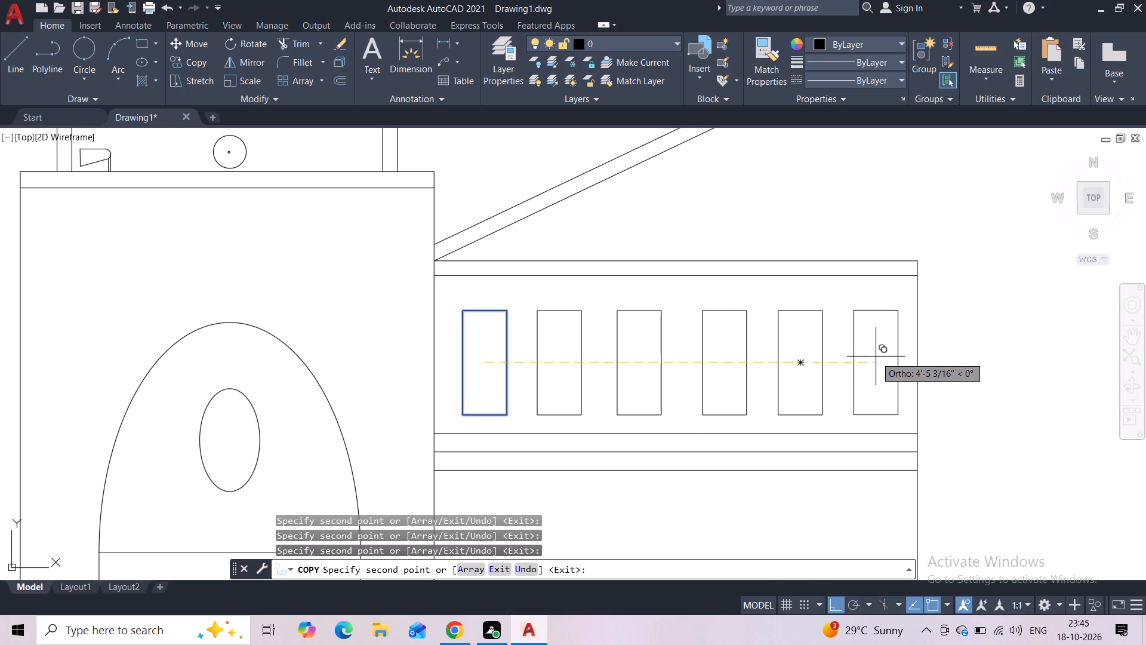
{"action": "left_click", "coordinate": [876, 357]}
{"action": "key", "text": "Escape"}
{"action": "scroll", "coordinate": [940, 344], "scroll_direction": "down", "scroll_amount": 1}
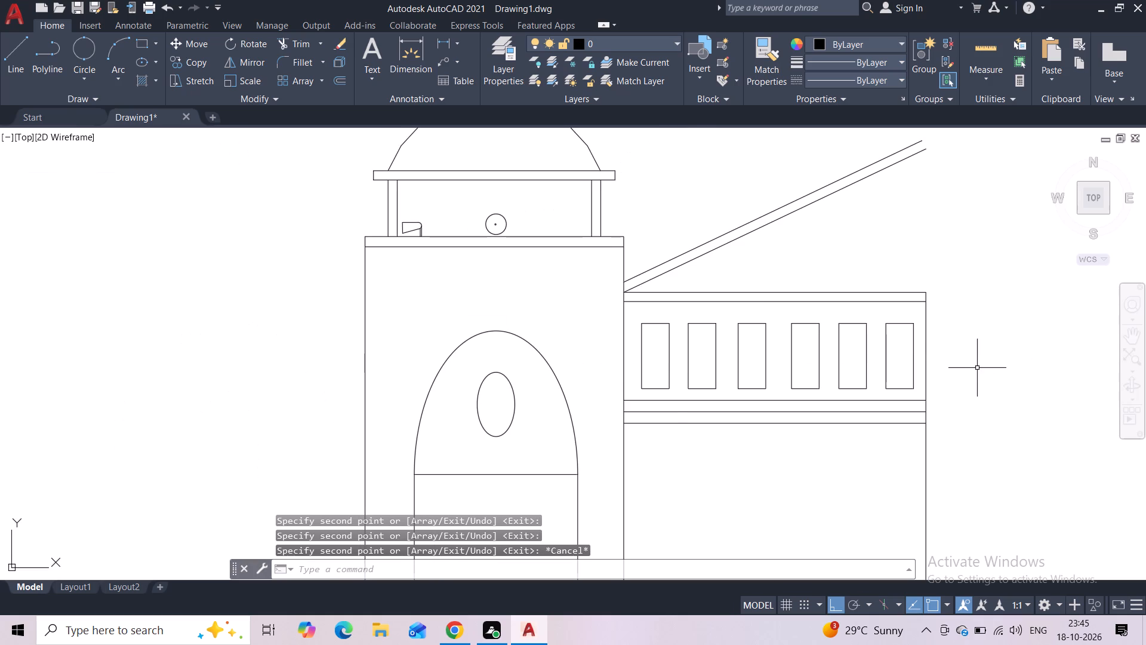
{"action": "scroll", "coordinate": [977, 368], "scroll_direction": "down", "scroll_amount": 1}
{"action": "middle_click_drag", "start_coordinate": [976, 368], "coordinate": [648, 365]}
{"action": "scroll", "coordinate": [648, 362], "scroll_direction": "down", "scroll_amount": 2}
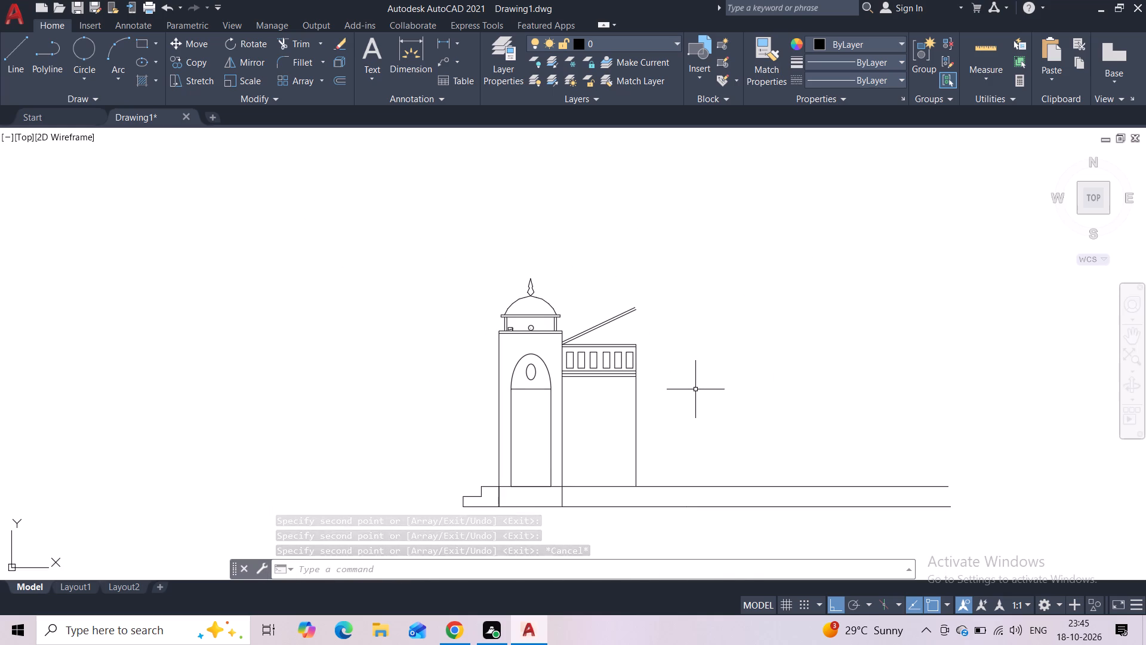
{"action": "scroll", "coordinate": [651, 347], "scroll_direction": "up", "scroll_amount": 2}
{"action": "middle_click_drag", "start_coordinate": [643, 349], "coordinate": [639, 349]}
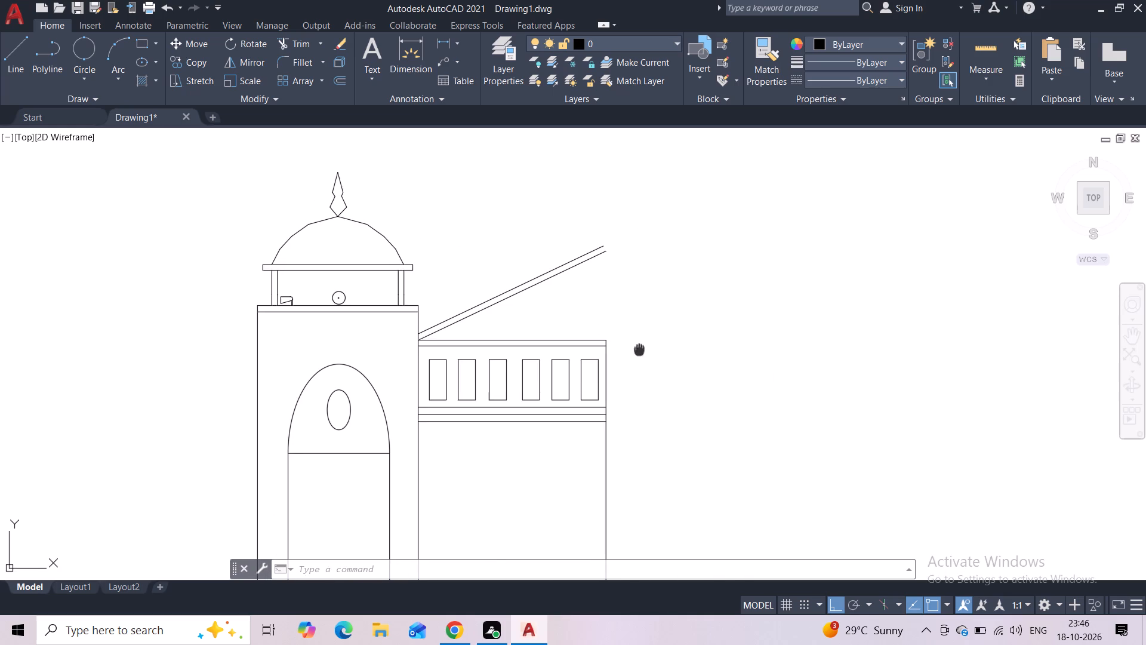
Draw connected lines from the wall's outer top corner: straight up, about 5.5" toward the tower, a short rise, and a long horizontal run away from the tower.
{"action": "middle_click_drag", "start_coordinate": [639, 349], "coordinate": [529, 380]}
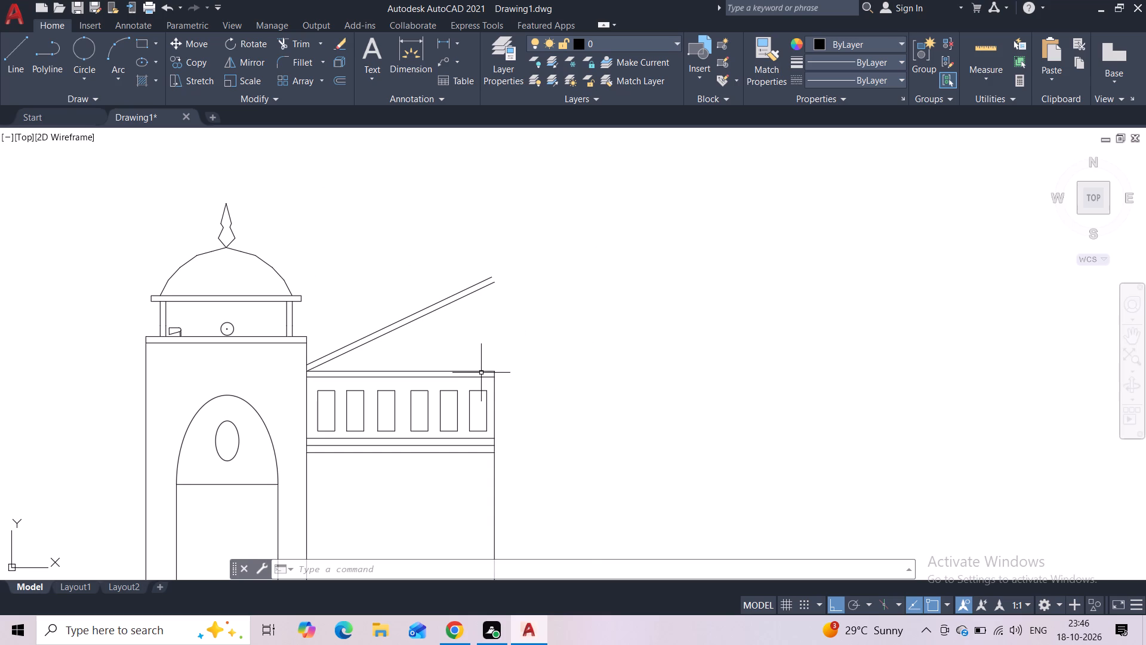
{"action": "left_click", "coordinate": [10, 70]}
{"action": "scroll", "coordinate": [433, 362], "scroll_direction": "up", "scroll_amount": 2}
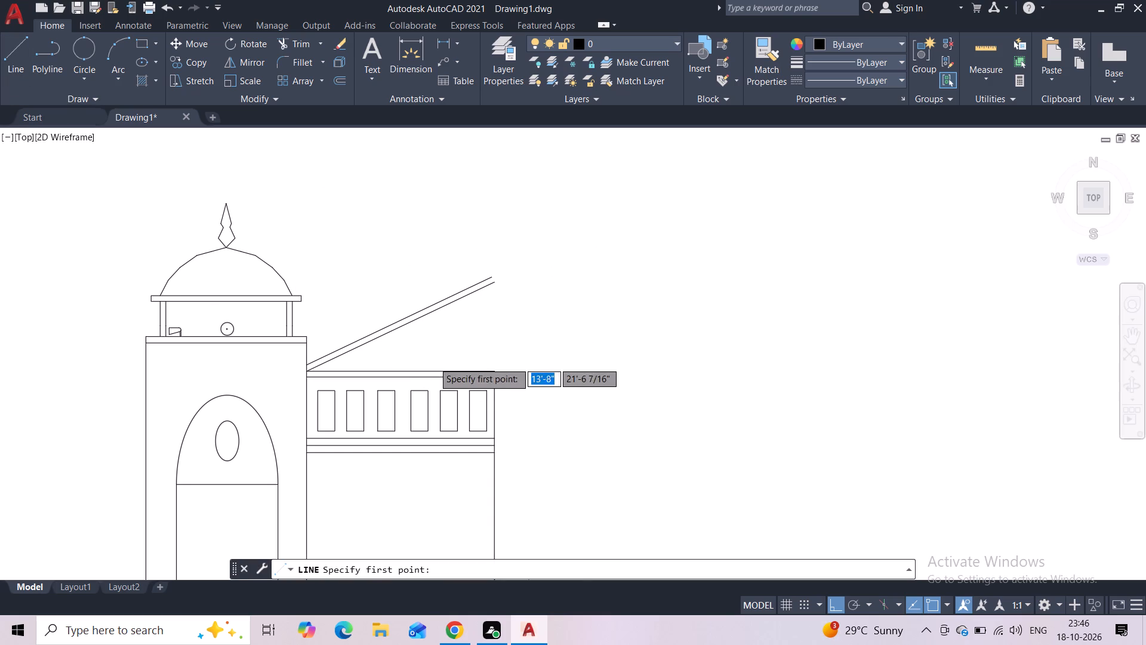
{"action": "left_click", "coordinate": [585, 388]}
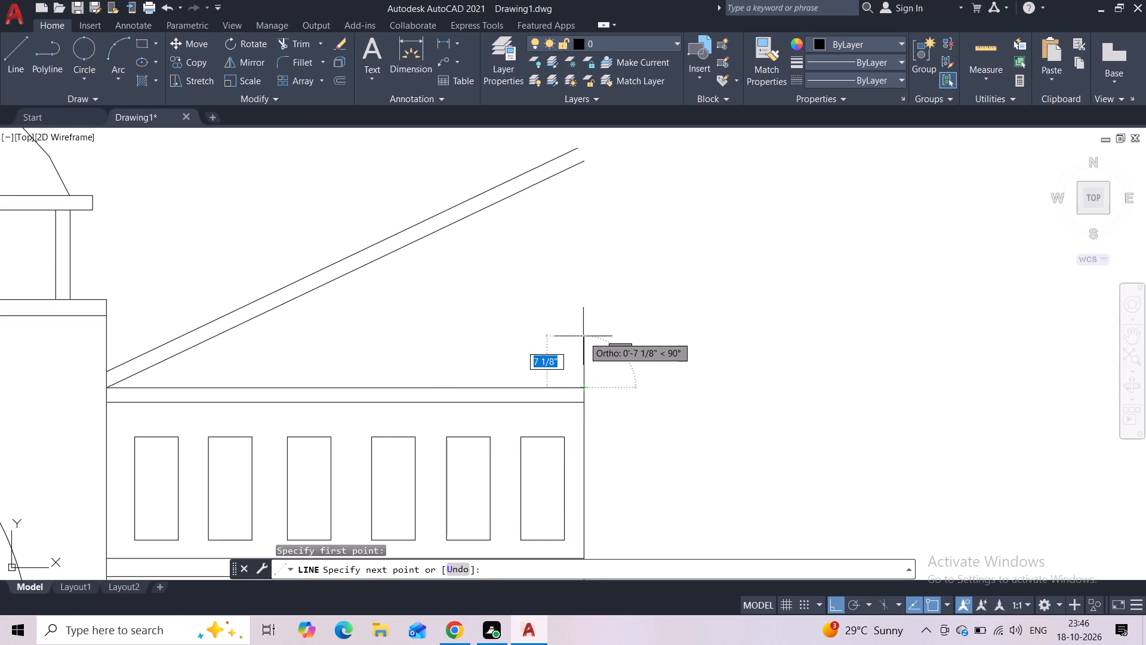
{"action": "left_click", "coordinate": [579, 324]}
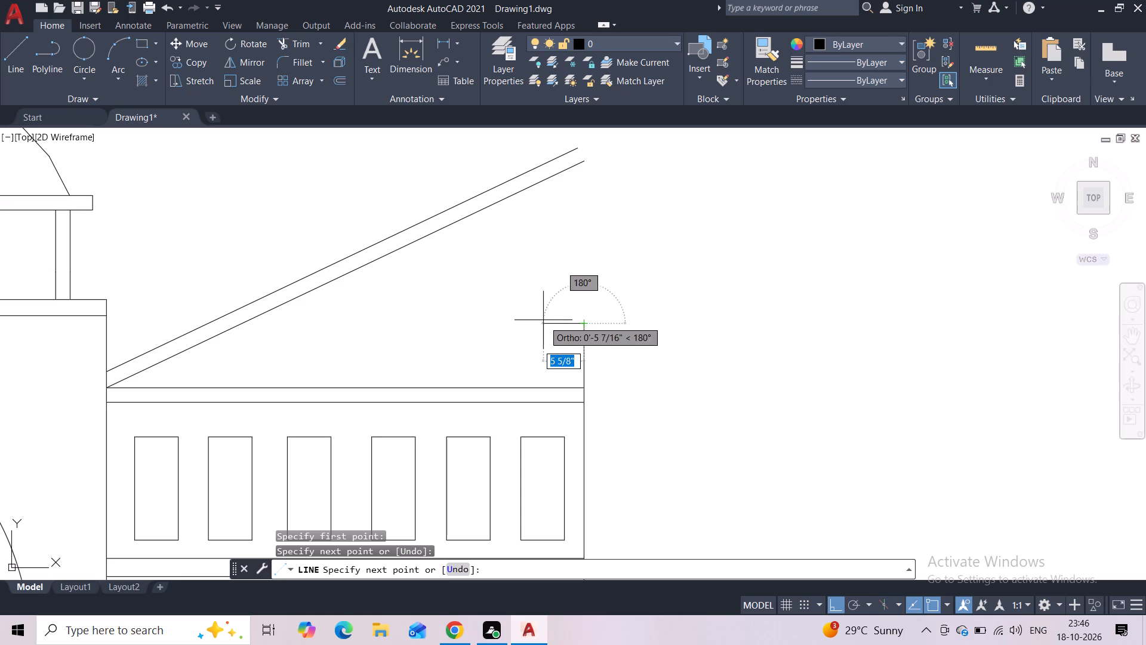
{"action": "left_click", "coordinate": [543, 320]}
{"action": "left_click", "coordinate": [544, 307]}
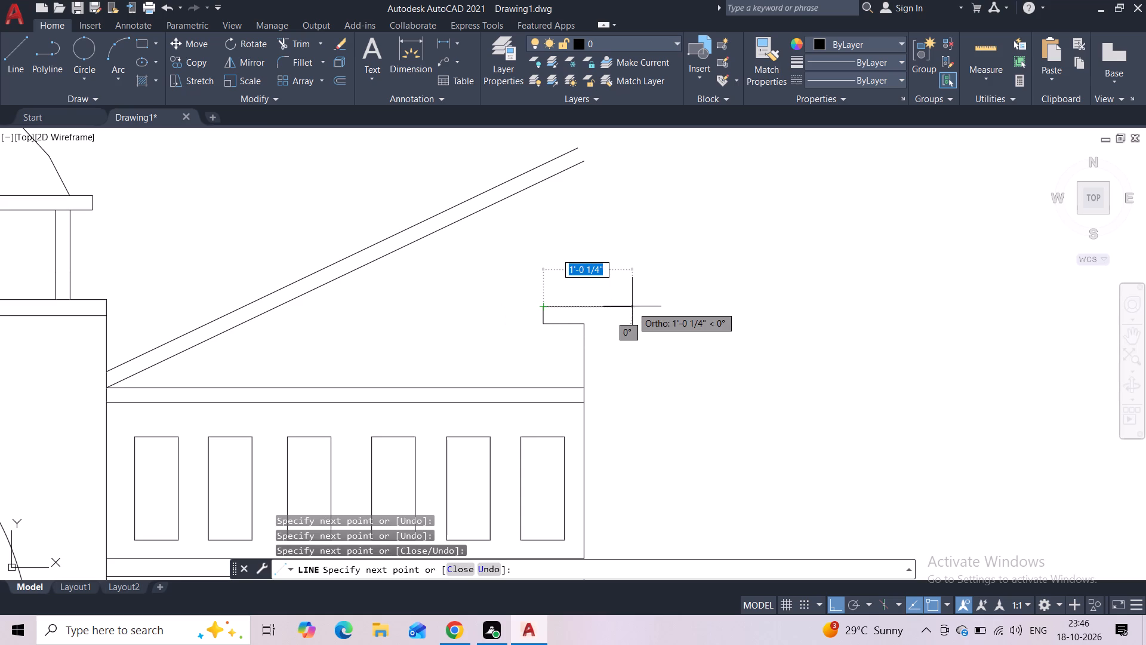
{"action": "left_click", "coordinate": [990, 309]}
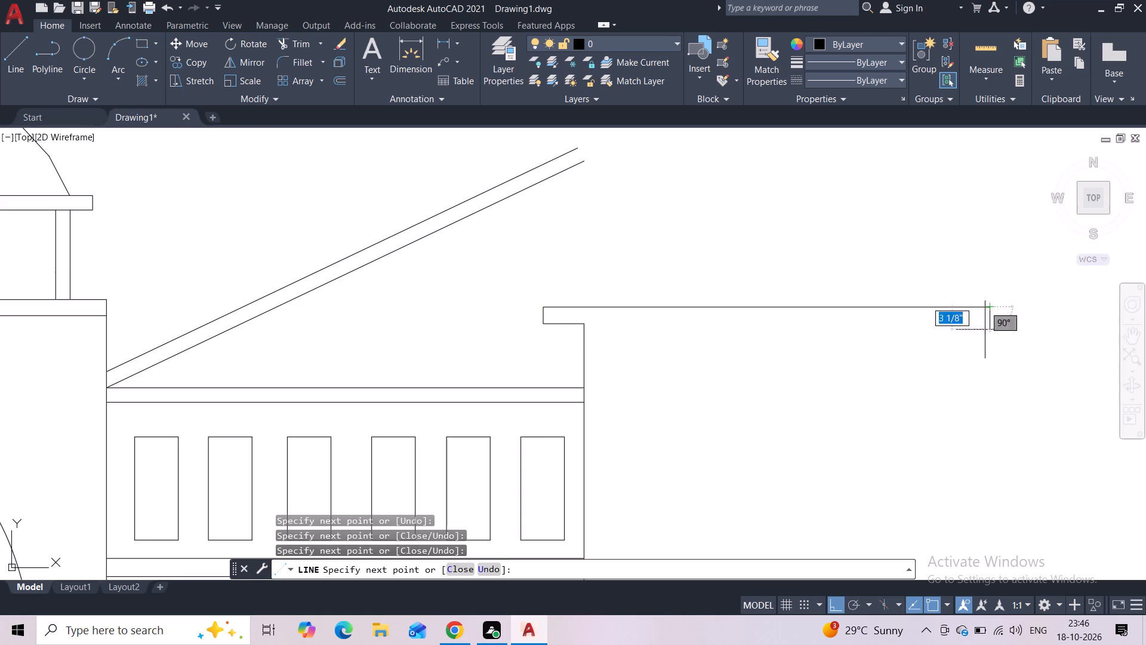
{"action": "key", "text": "Escape"}
Draw a horizontal lower edge for the new slab from its underside near the wall's vertical line, running away from the tower.
{"action": "scroll", "coordinate": [897, 410], "scroll_direction": "down", "scroll_amount": 4}
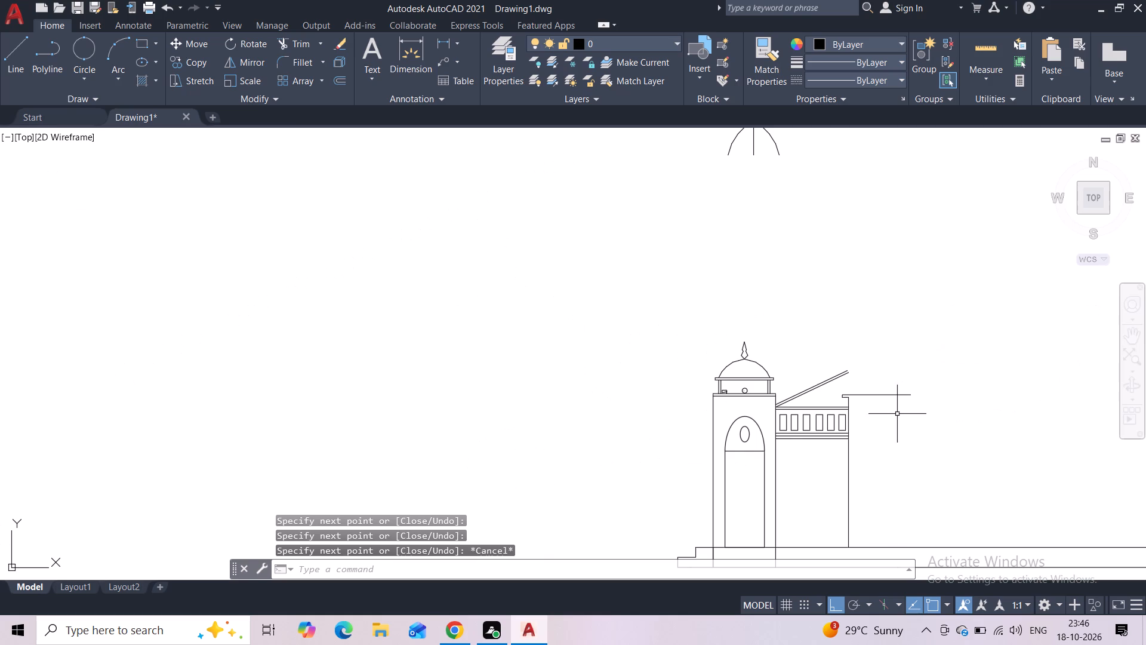
{"action": "scroll", "coordinate": [910, 440], "scroll_direction": "up", "scroll_amount": 1}
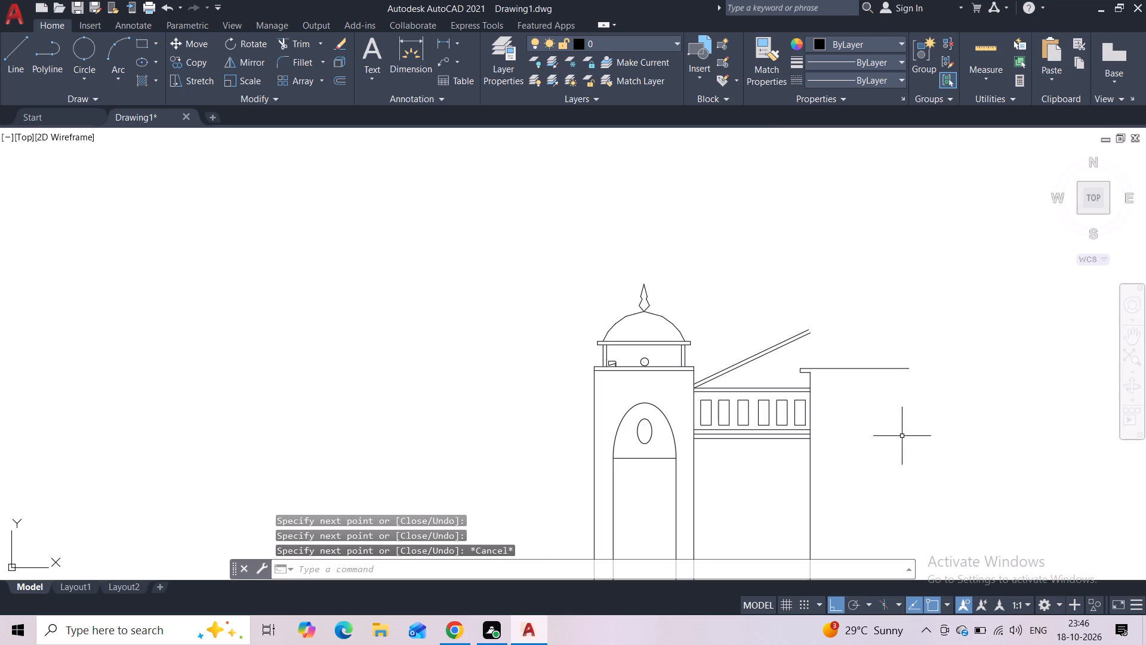
{"action": "key", "text": "space"}
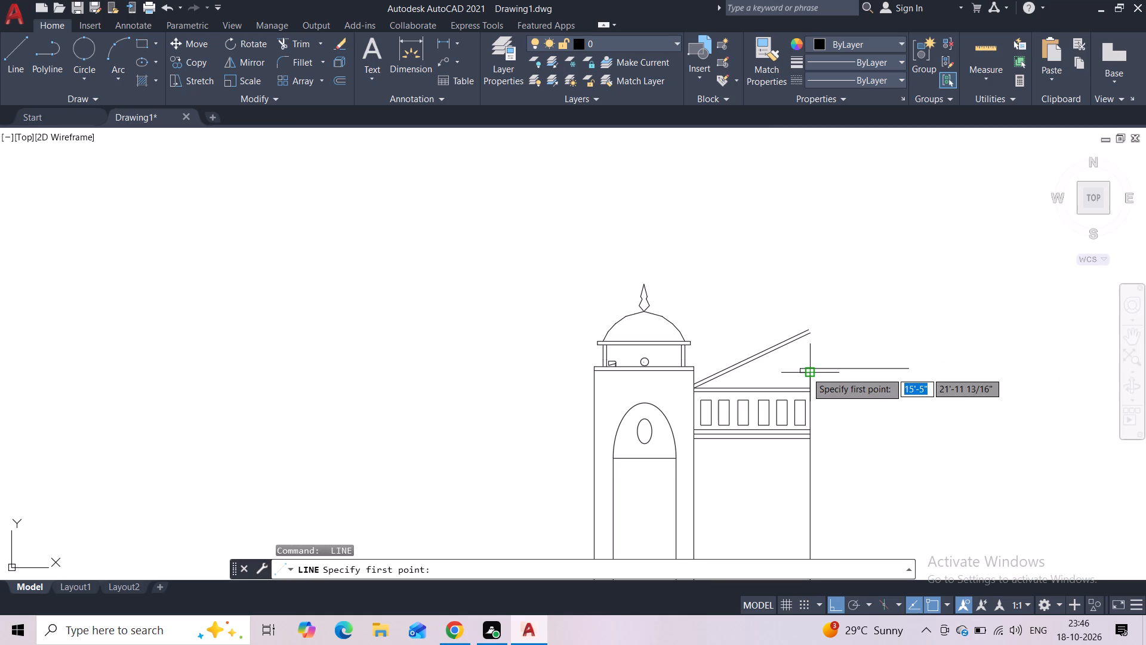
{"action": "left_click", "coordinate": [805, 371]}
{"action": "left_click", "coordinate": [953, 371]}
{"action": "key", "text": "Escape"}
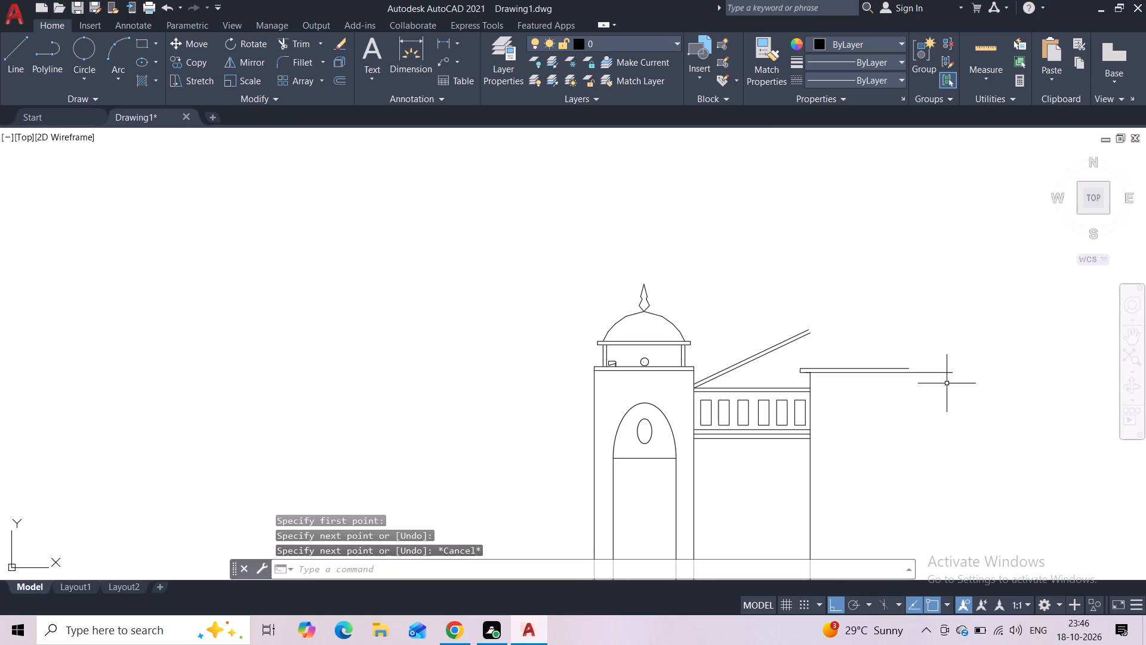
Stretch the inner end of the slab's long lower line to meet the top of the wall's outer vertical line.
{"action": "scroll", "coordinate": [859, 392], "scroll_direction": "down", "scroll_amount": 2}
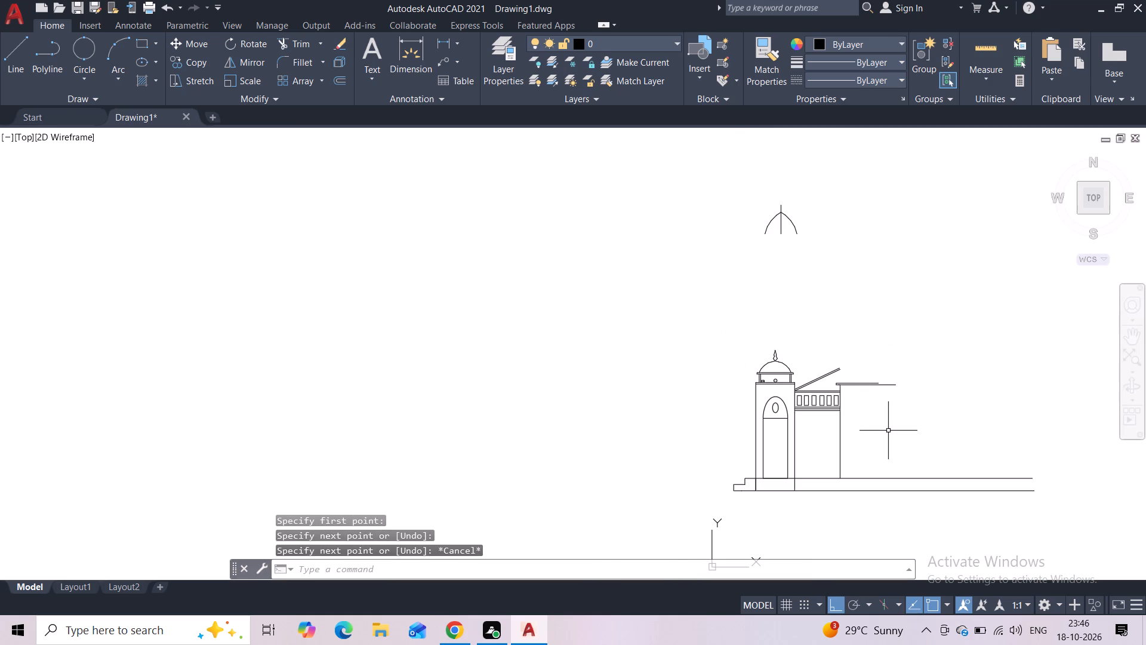
{"action": "scroll", "coordinate": [860, 371], "scroll_direction": "up", "scroll_amount": 3}
{"action": "scroll", "coordinate": [796, 427], "scroll_direction": "up", "scroll_amount": 3}
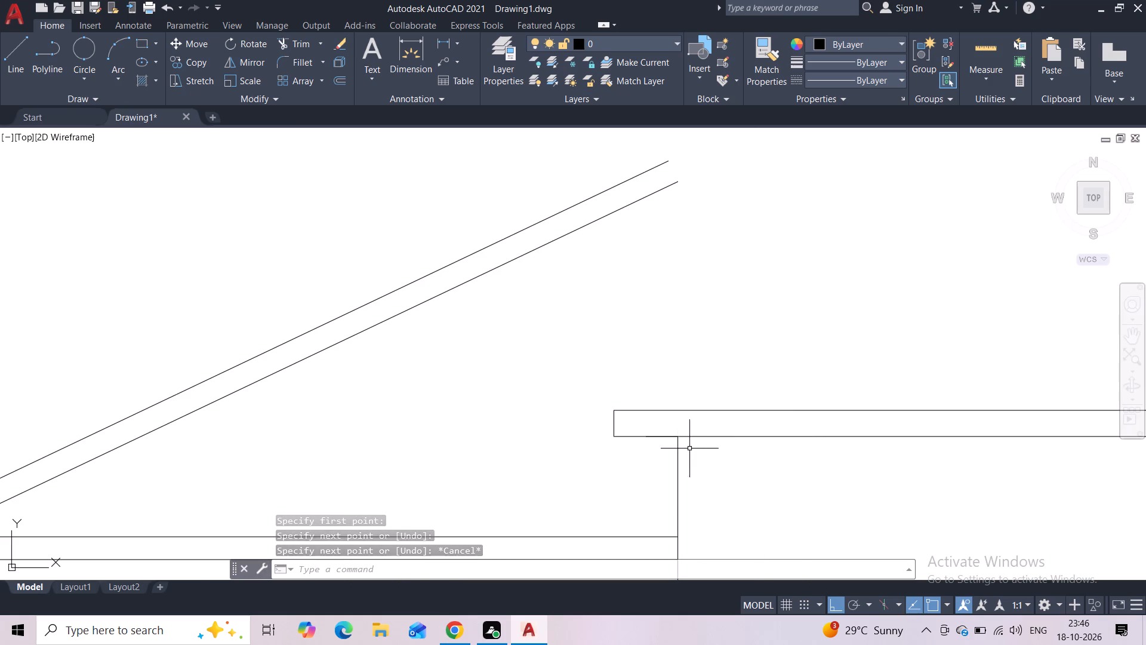
{"action": "scroll", "coordinate": [663, 444], "scroll_direction": "up", "scroll_amount": 3}
{"action": "left_click", "coordinate": [653, 414]}
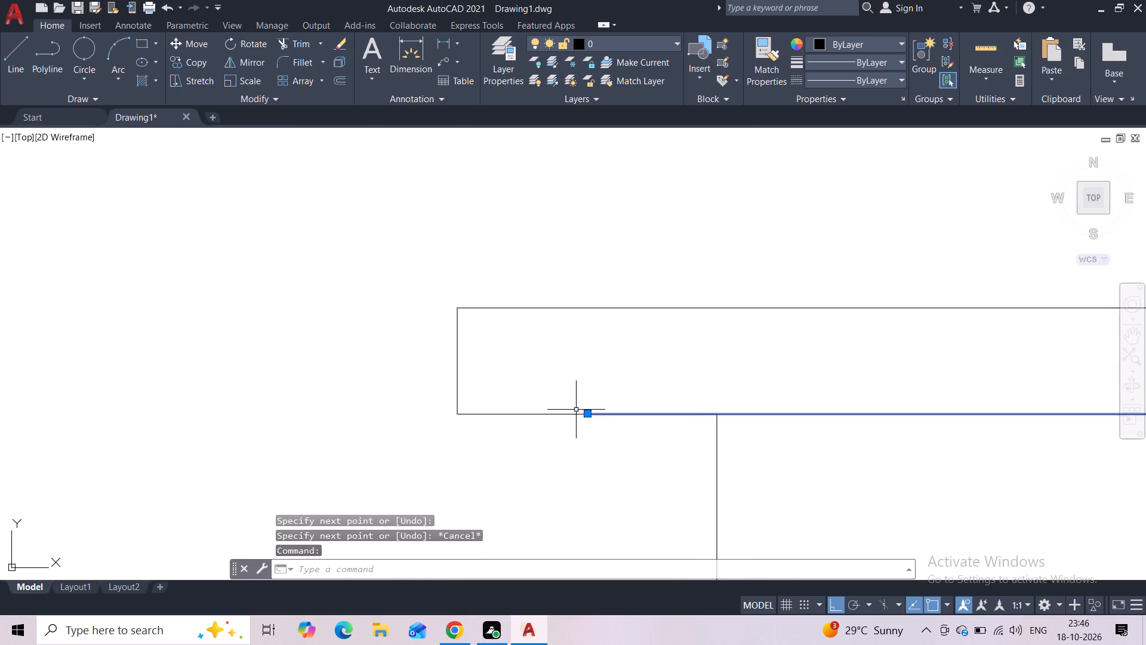
{"action": "left_click", "coordinate": [589, 416]}
{"action": "left_click", "coordinate": [711, 416]}
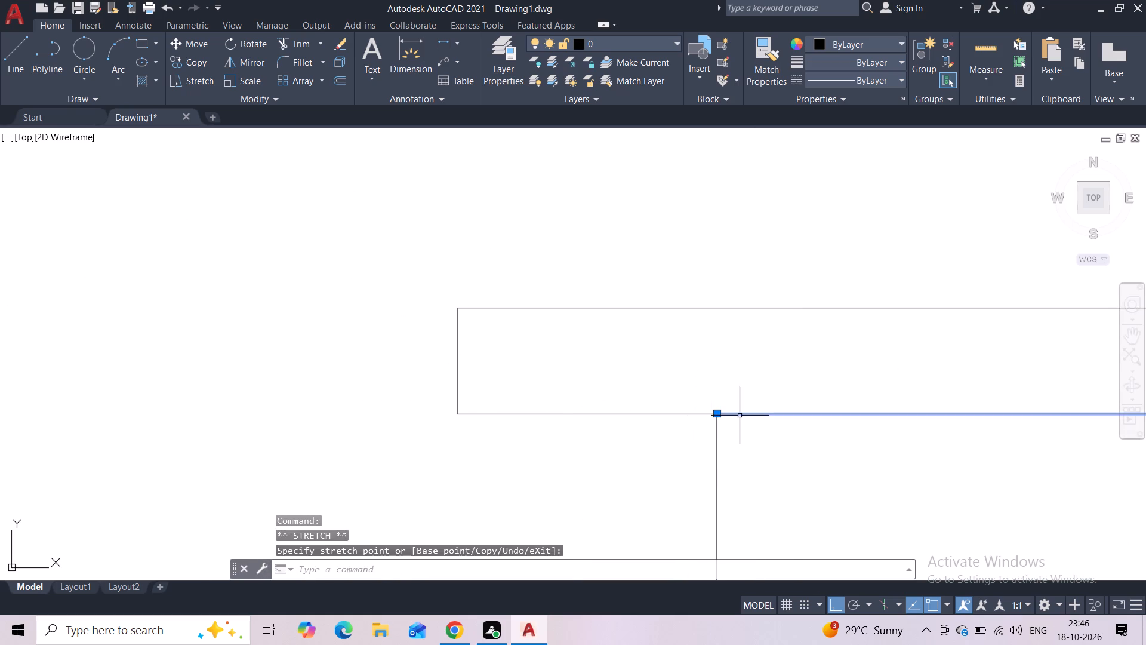
{"action": "left_click", "coordinate": [716, 413]}
{"action": "left_click", "coordinate": [794, 416]}
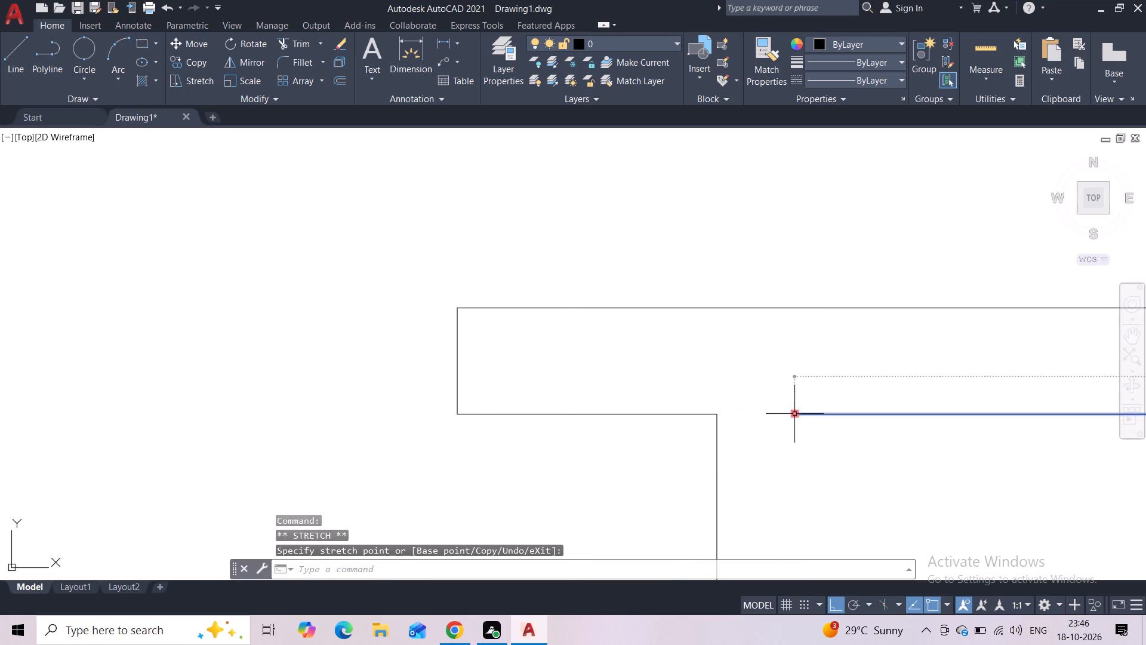
{"action": "left_click", "coordinate": [796, 412]}
{"action": "left_click", "coordinate": [717, 414]}
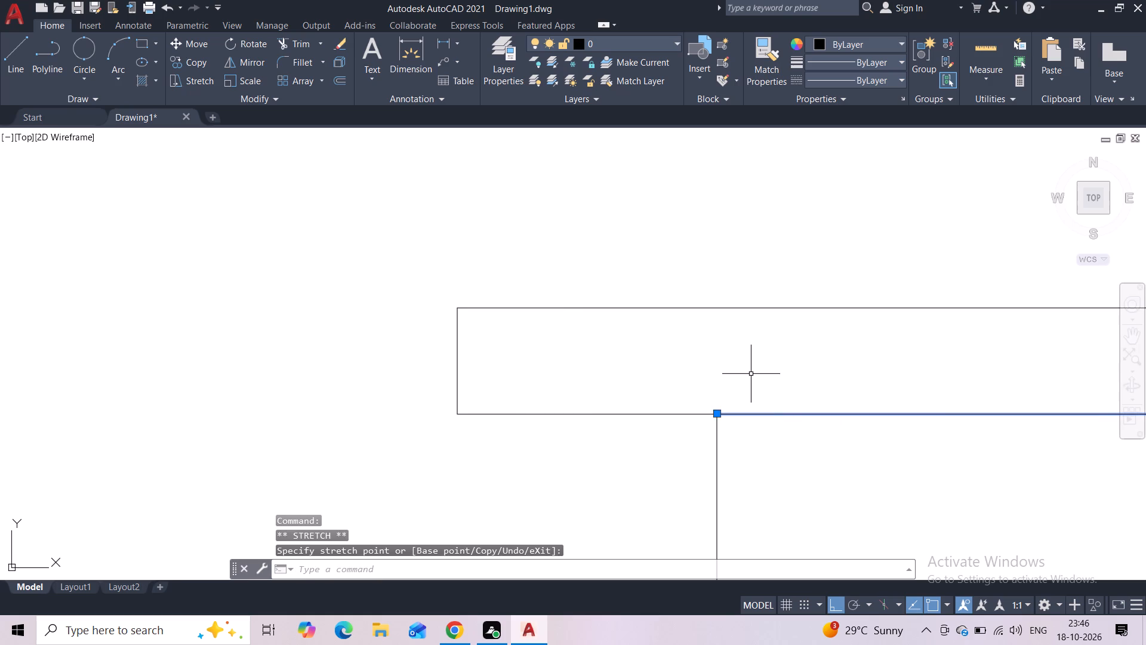
{"action": "key", "text": "Escape"}
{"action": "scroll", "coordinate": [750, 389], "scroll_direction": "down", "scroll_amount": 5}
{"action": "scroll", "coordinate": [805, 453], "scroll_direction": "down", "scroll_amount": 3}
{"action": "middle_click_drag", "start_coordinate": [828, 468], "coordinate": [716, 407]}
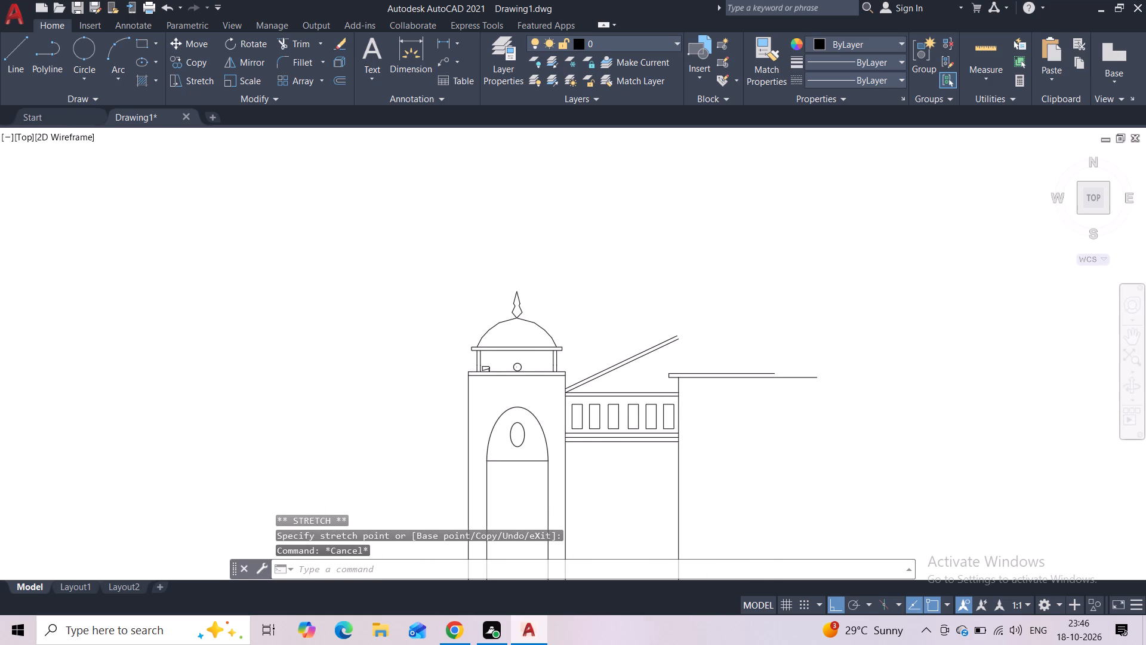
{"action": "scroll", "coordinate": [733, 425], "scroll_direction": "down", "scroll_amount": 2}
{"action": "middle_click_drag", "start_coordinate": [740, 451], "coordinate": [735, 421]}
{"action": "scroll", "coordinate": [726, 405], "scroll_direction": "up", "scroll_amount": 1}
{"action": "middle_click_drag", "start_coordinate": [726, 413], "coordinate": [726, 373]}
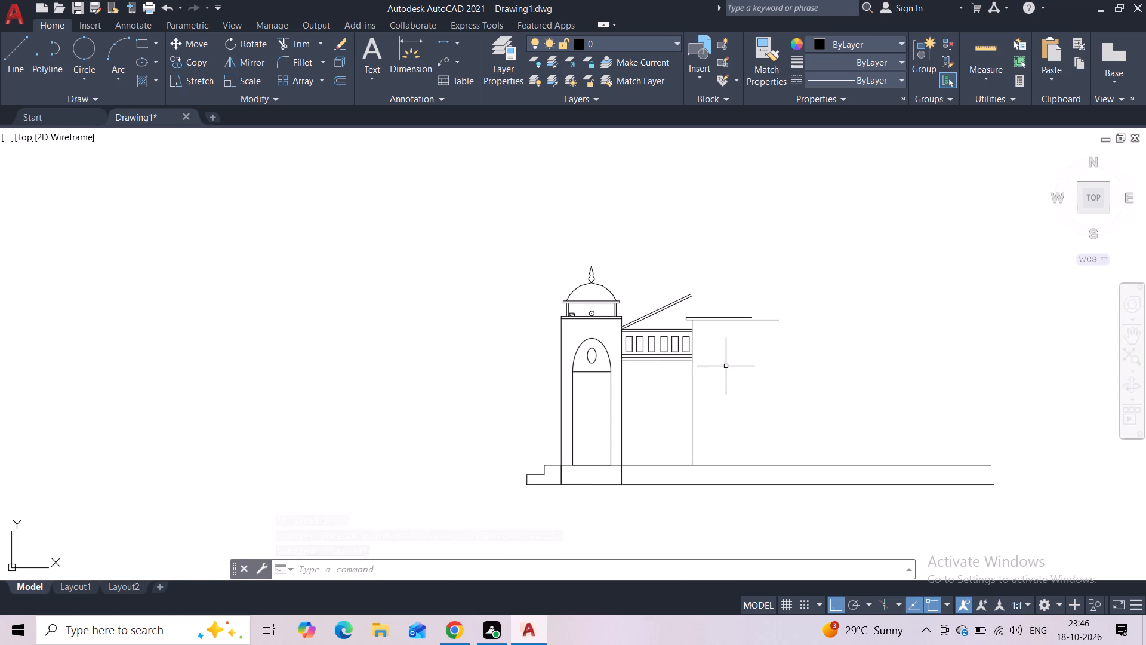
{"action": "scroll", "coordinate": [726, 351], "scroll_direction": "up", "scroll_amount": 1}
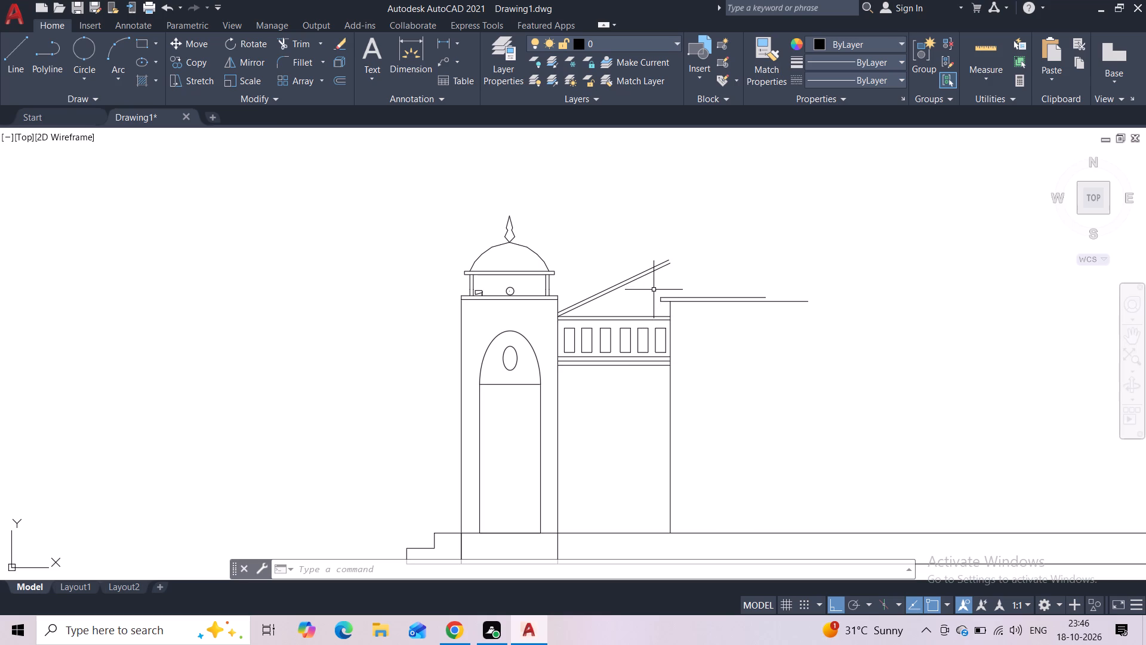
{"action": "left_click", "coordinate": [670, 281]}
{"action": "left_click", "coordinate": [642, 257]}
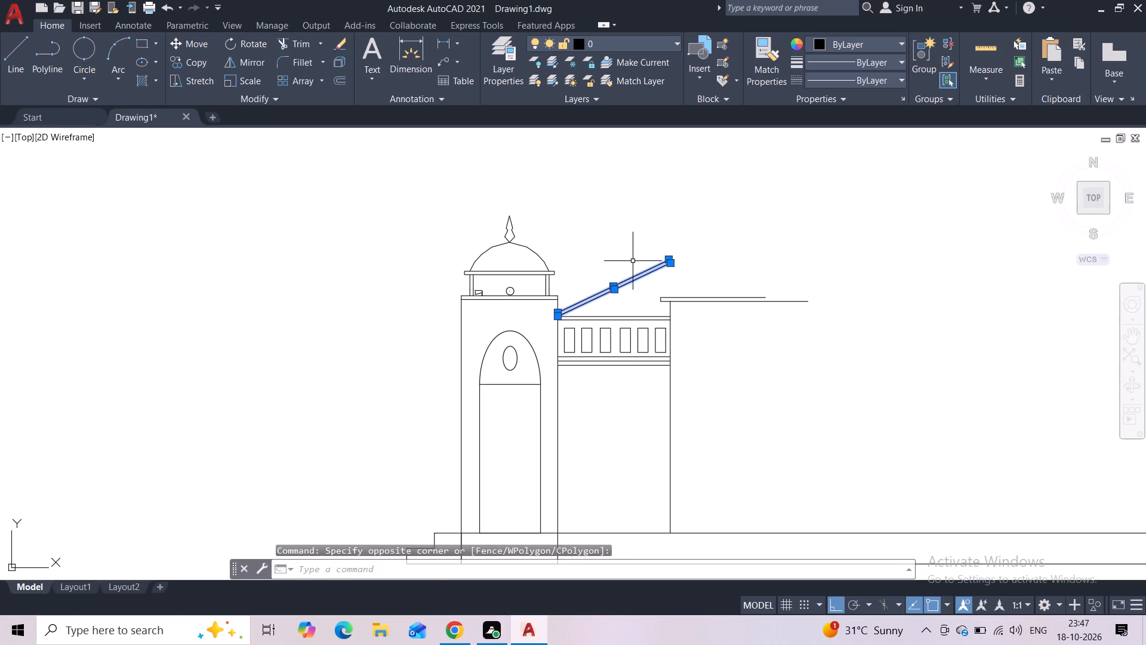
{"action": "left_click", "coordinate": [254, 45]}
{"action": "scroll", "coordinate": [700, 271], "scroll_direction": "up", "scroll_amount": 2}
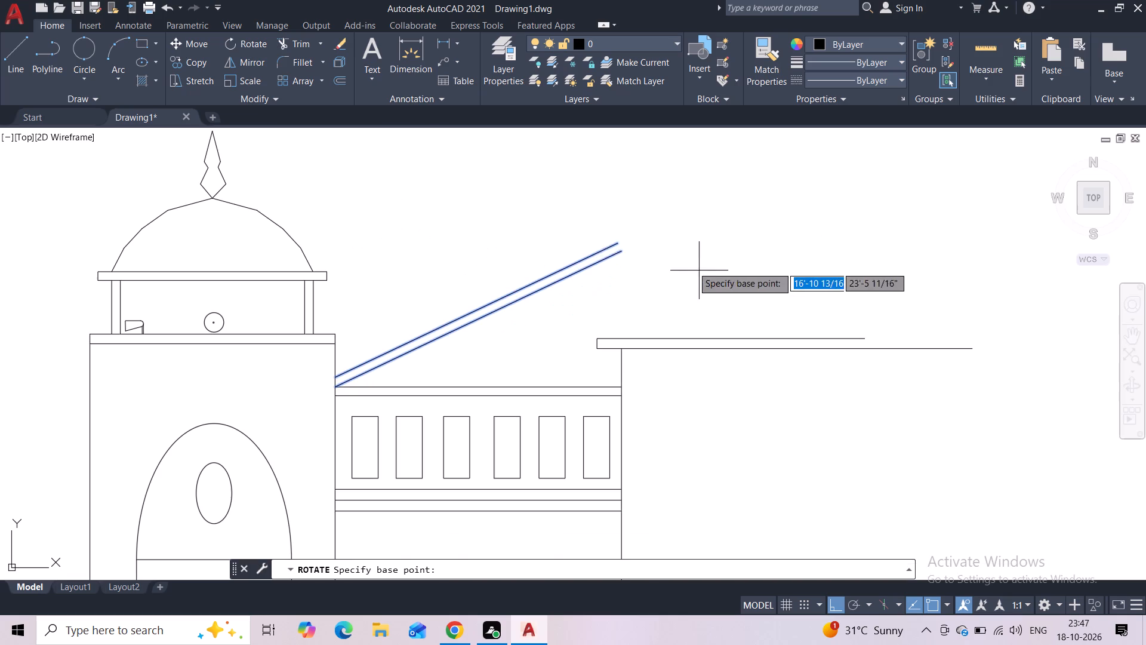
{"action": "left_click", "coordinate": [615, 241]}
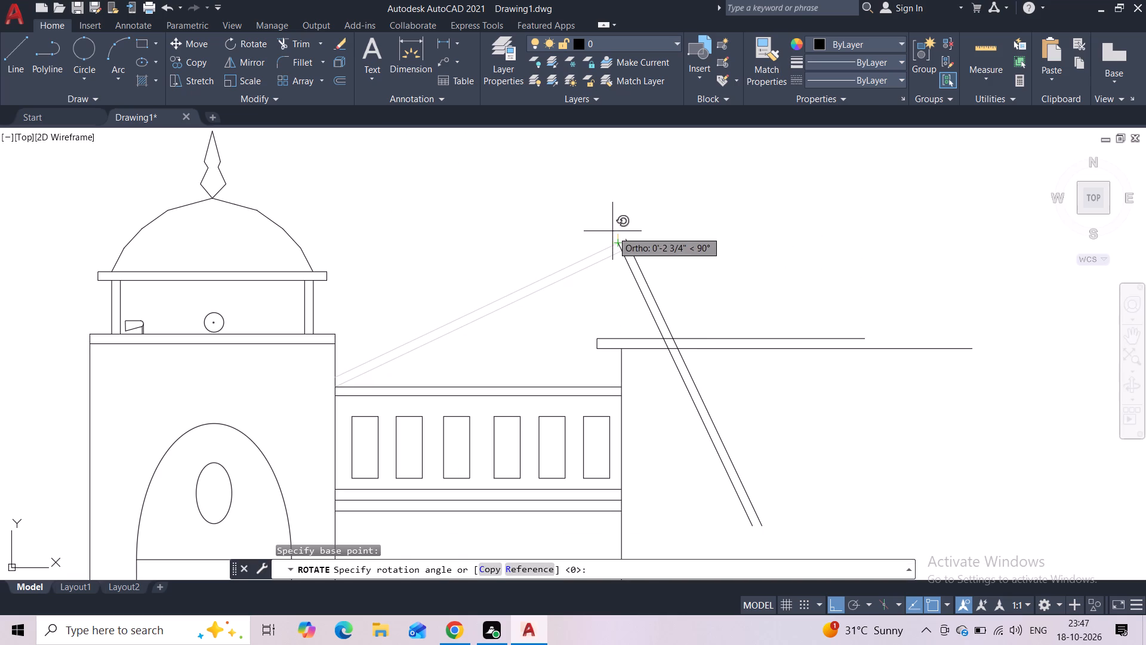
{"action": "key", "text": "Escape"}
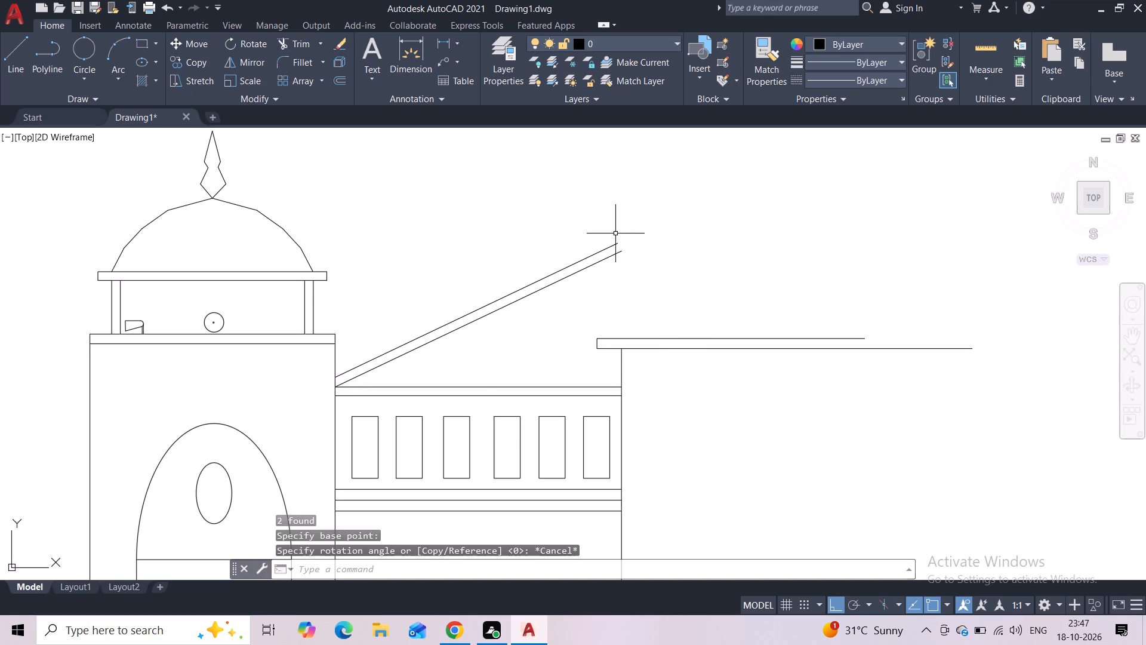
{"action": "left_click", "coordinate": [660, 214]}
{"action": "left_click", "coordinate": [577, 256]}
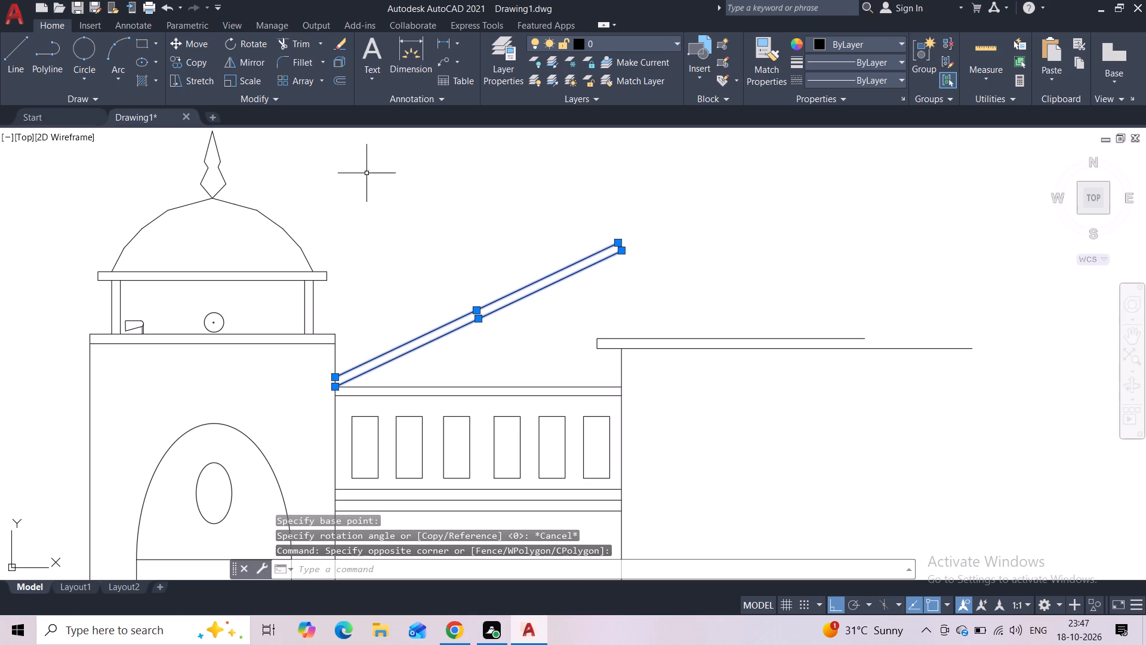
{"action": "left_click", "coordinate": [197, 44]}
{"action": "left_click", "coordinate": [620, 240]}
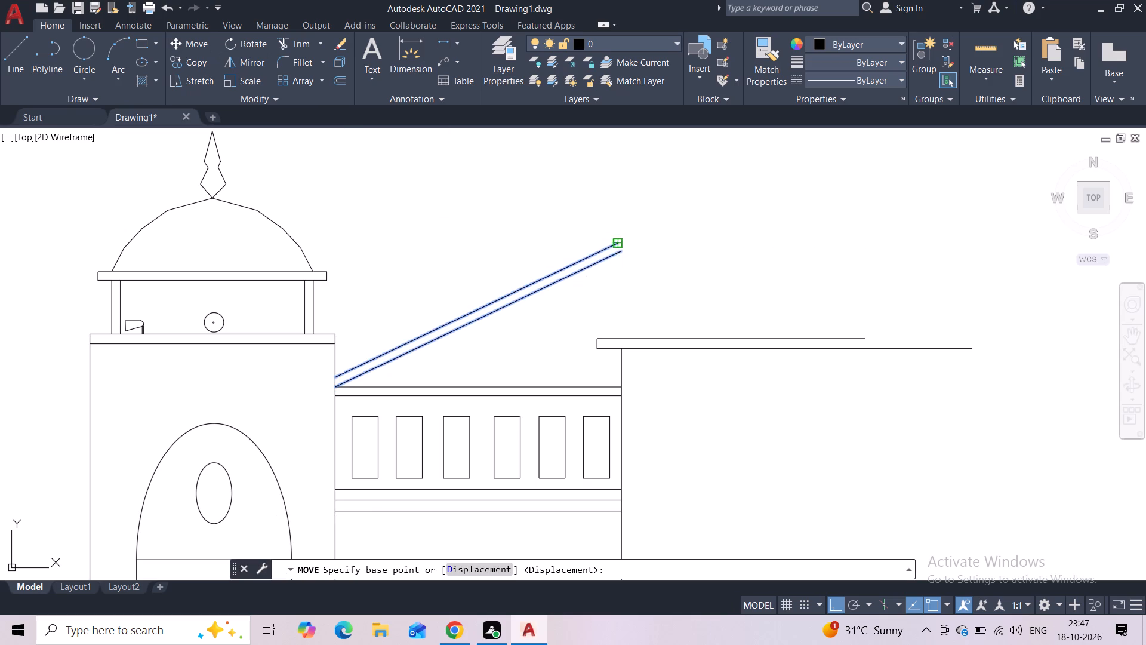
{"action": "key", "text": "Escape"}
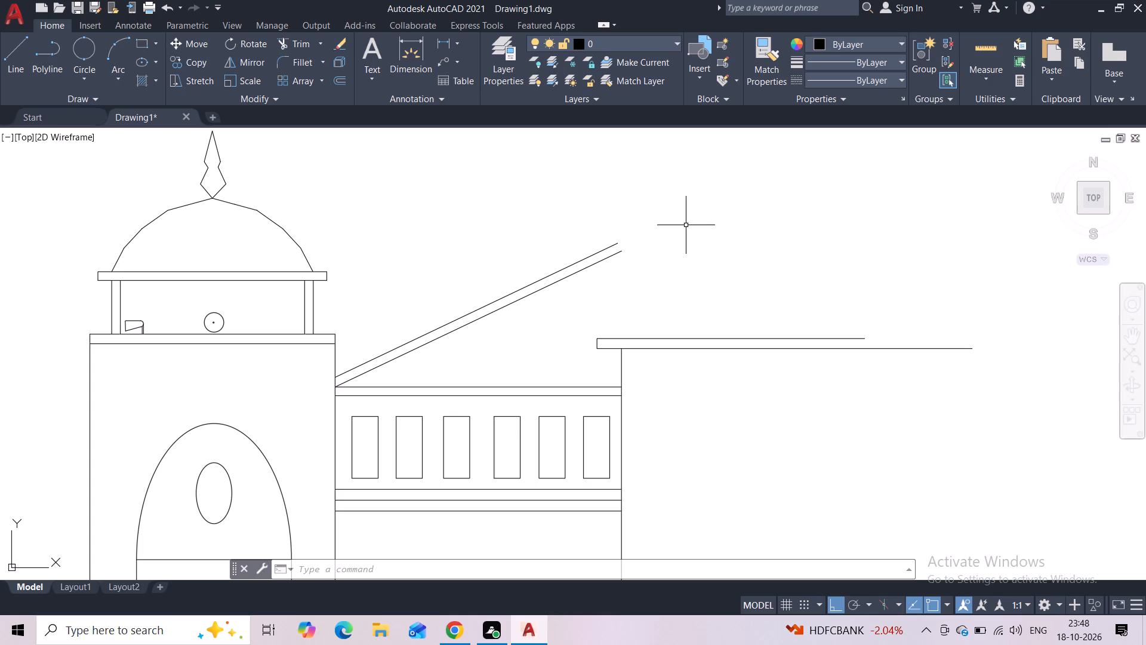
Draw a thin open-ended slab on the sloping roof's upper end, closed toward the tower, with two long horizontal edges running away from it.
{"action": "left_click", "coordinate": [20, 66]}
{"action": "left_click", "coordinate": [643, 244]}
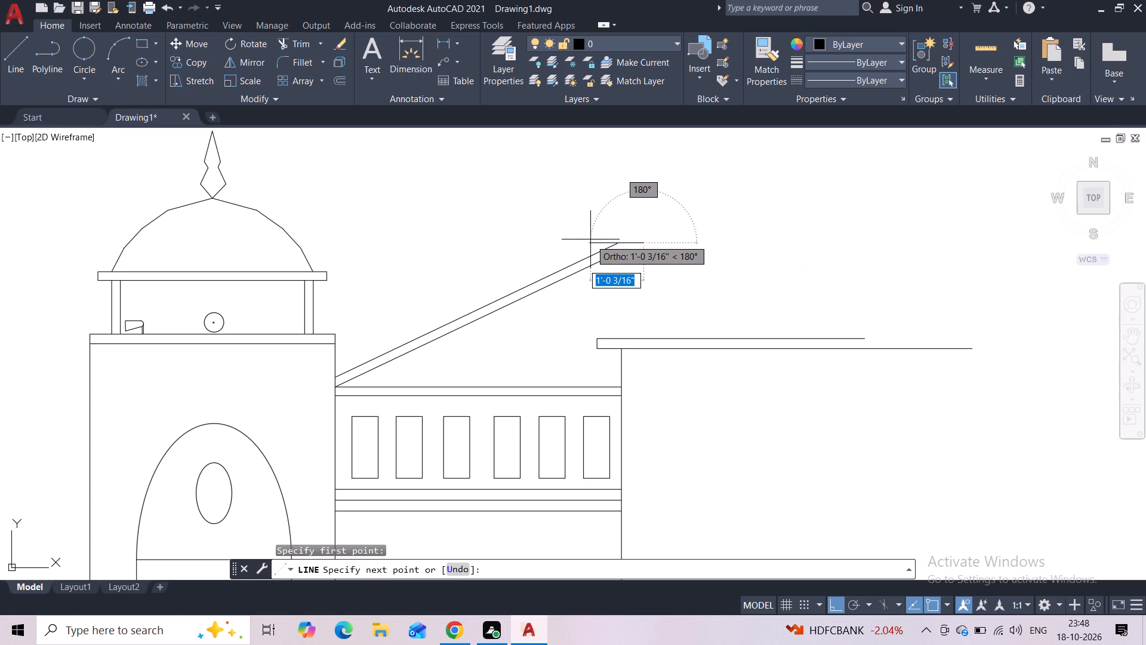
{"action": "left_click", "coordinate": [590, 239]}
{"action": "left_click", "coordinate": [593, 231]}
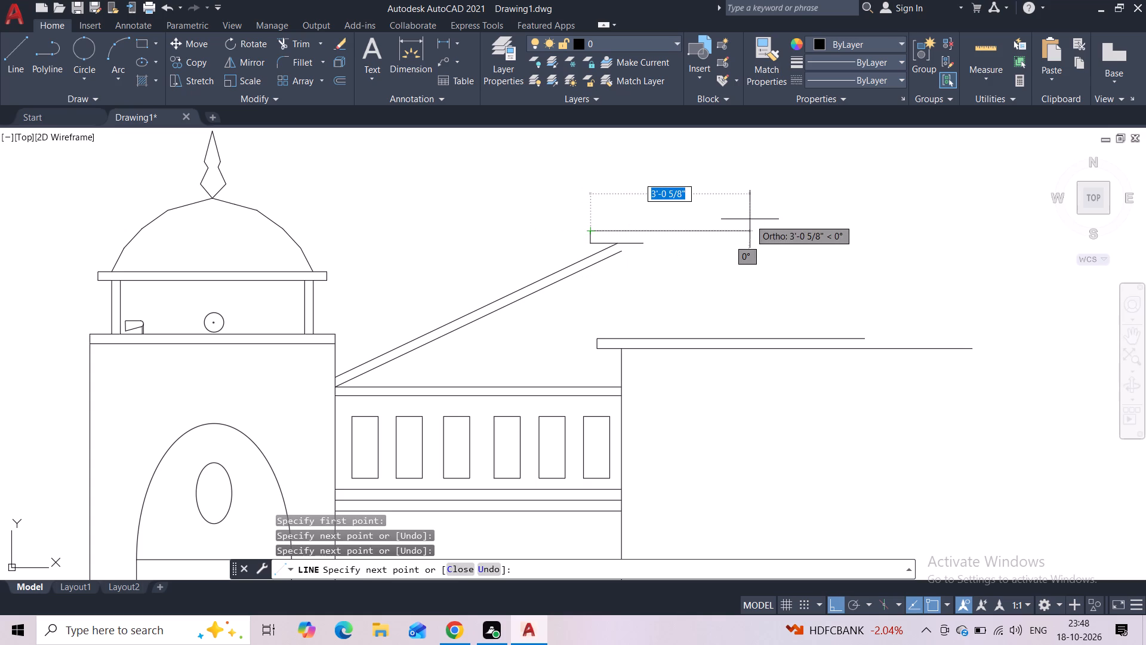
{"action": "middle_click_drag", "start_coordinate": [750, 220], "coordinate": [562, 223]}
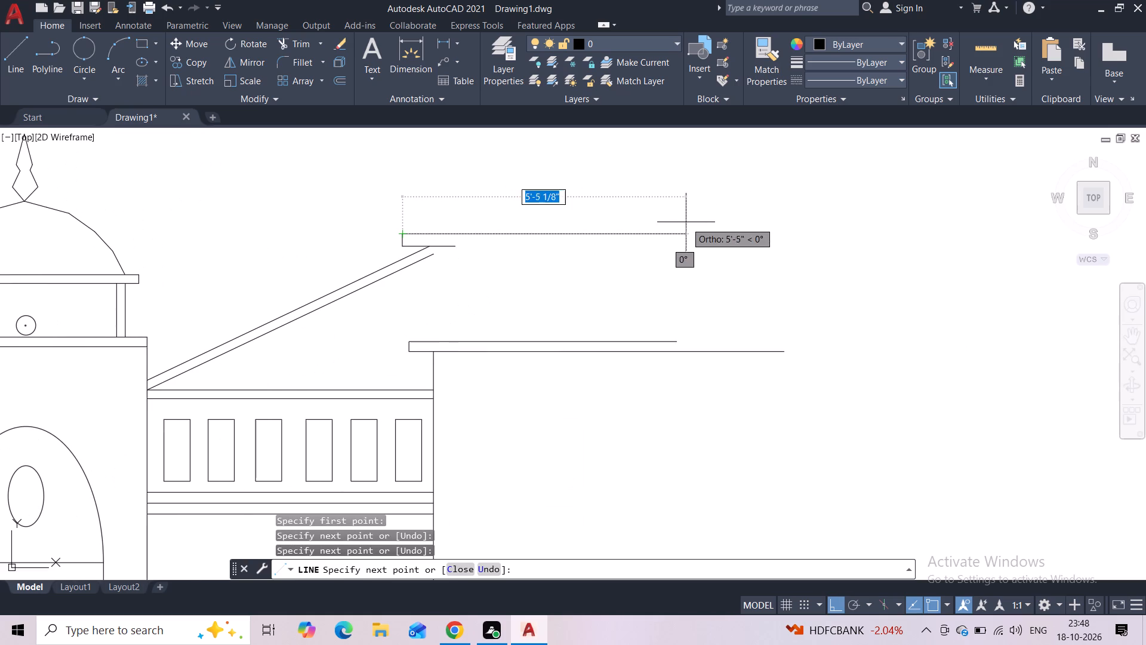
{"action": "left_click", "coordinate": [772, 219]}
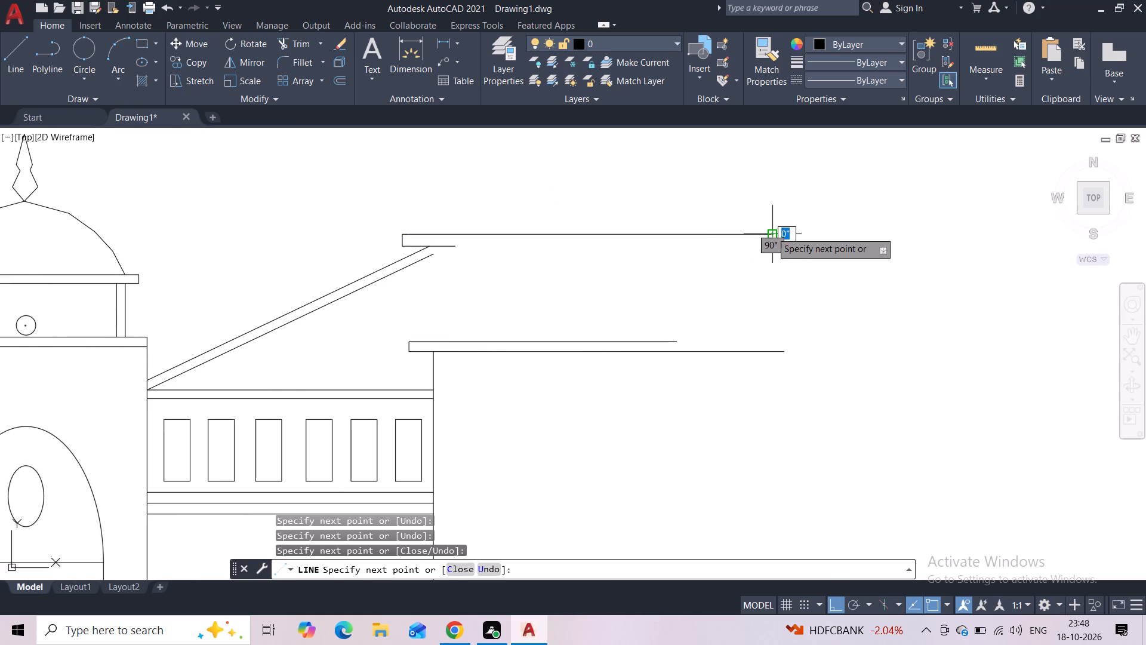
{"action": "key", "text": "Escape"}
{"action": "key", "text": "space"}
{"action": "left_click", "coordinate": [455, 246]}
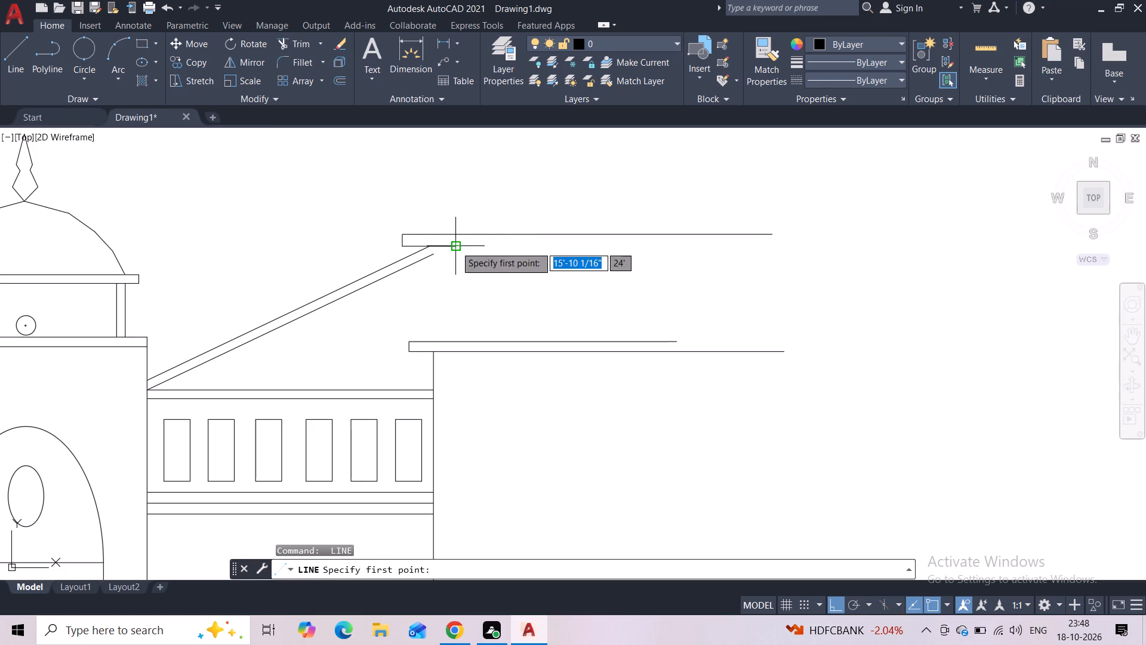
{"action": "left_click", "coordinate": [788, 251]}
{"action": "key", "text": "Escape"}
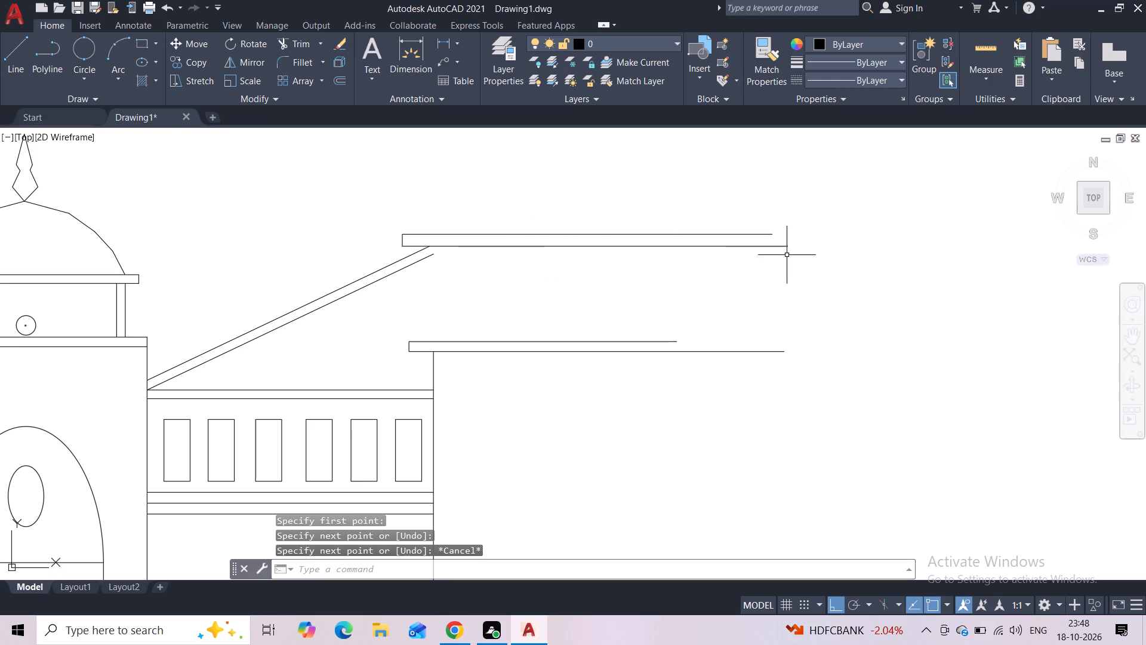
Extend the sloping roof's lower line to meet the underside of the upper slab.
{"action": "scroll", "coordinate": [429, 257], "scroll_direction": "up", "scroll_amount": 3}
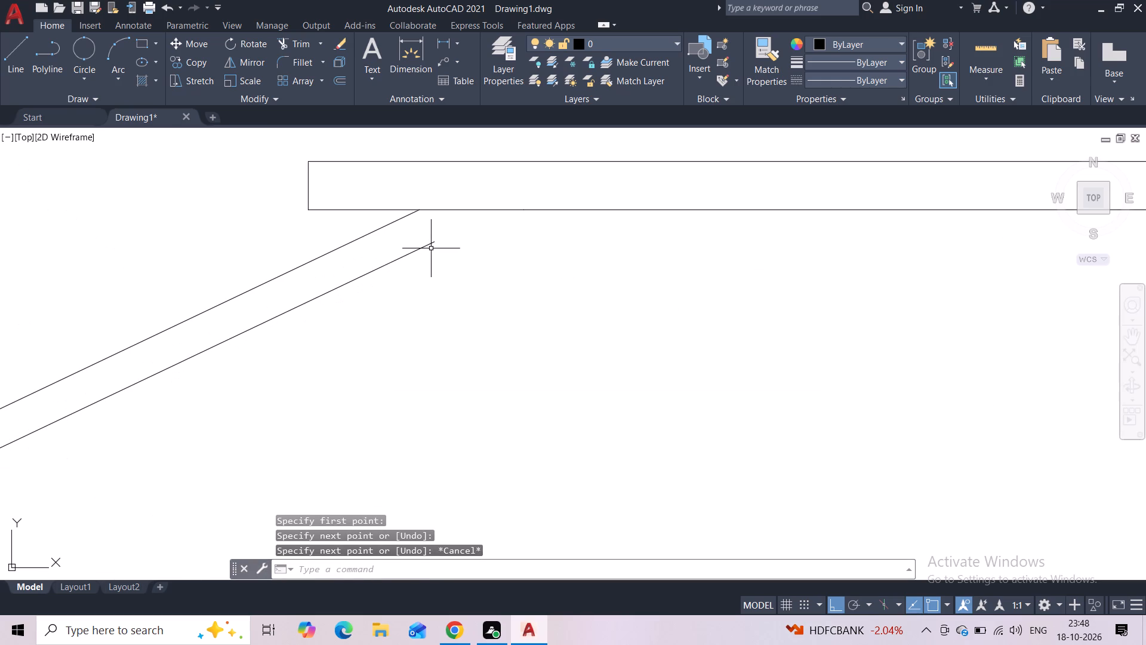
{"action": "type", "text": "ex"}
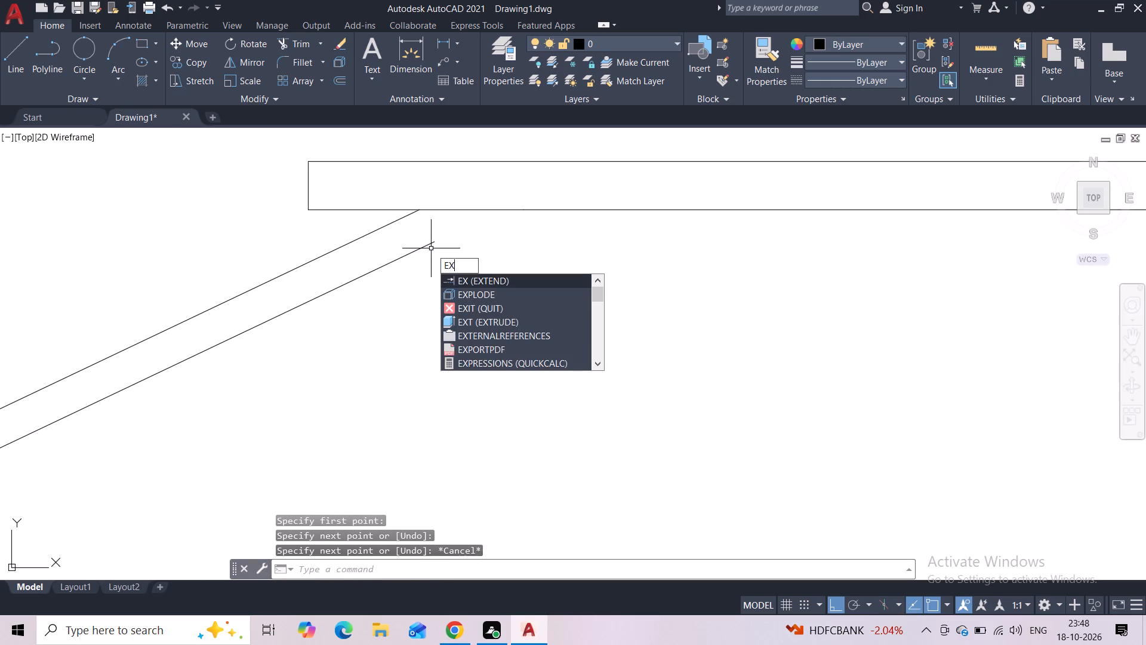
{"action": "left_click", "coordinate": [462, 279]}
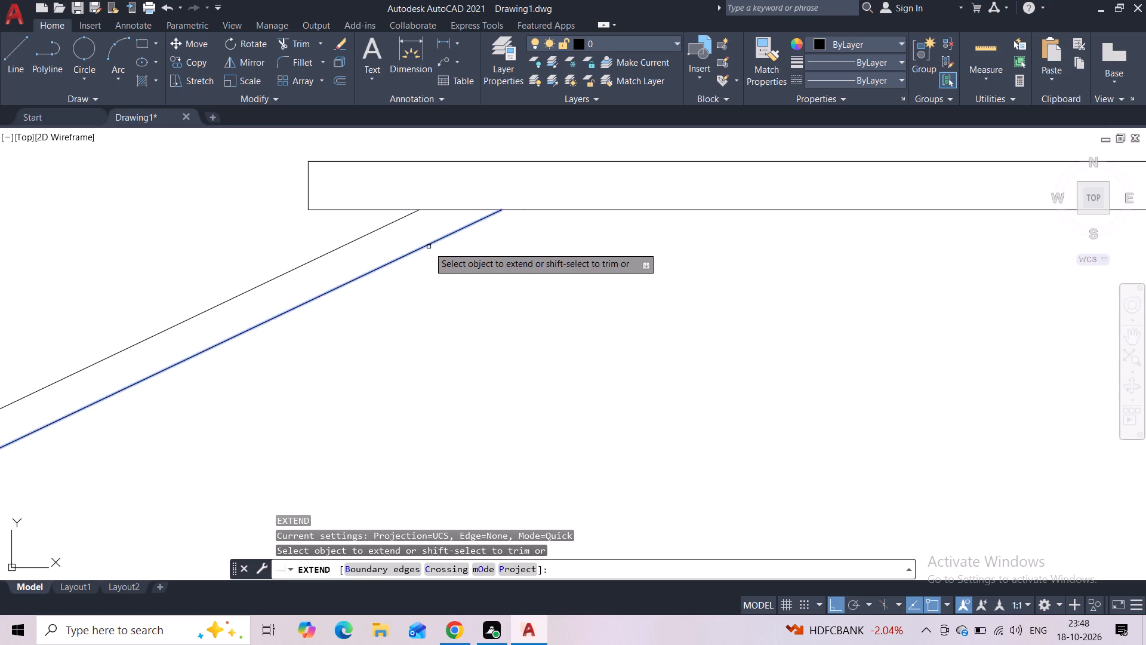
{"action": "left_click", "coordinate": [429, 247]}
{"action": "key", "text": "Escape"}
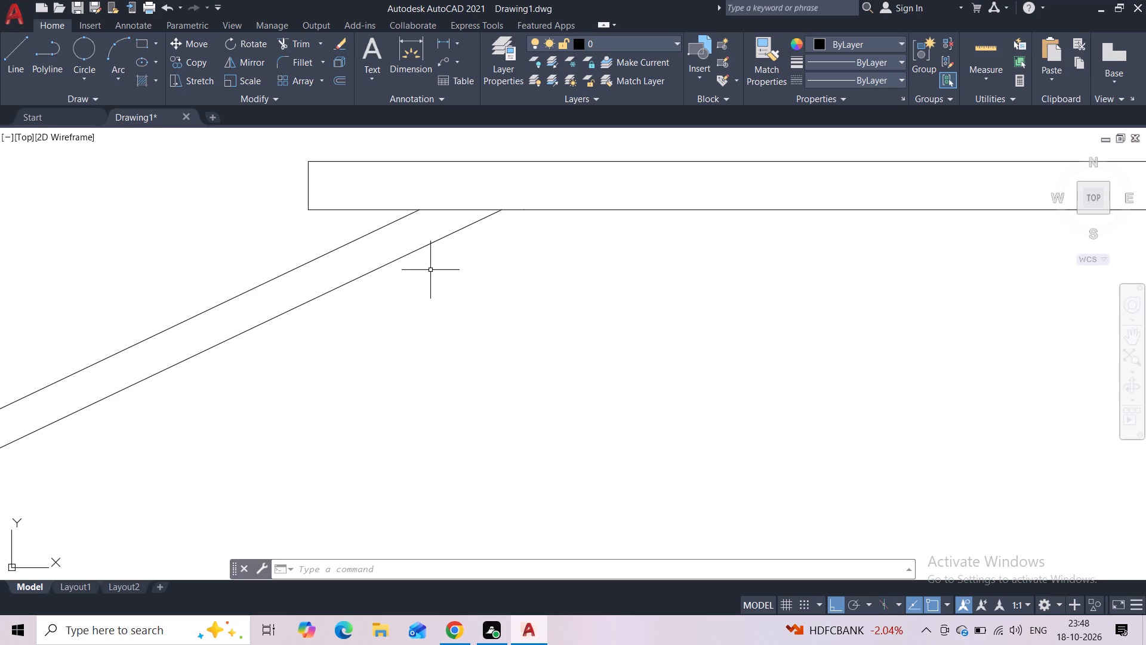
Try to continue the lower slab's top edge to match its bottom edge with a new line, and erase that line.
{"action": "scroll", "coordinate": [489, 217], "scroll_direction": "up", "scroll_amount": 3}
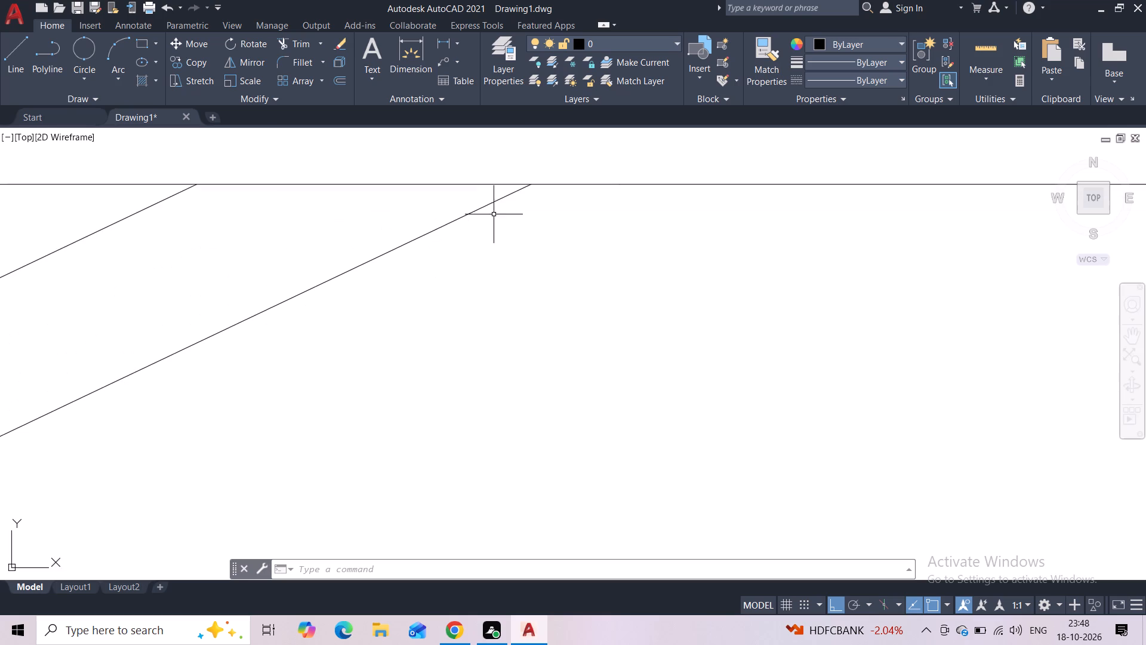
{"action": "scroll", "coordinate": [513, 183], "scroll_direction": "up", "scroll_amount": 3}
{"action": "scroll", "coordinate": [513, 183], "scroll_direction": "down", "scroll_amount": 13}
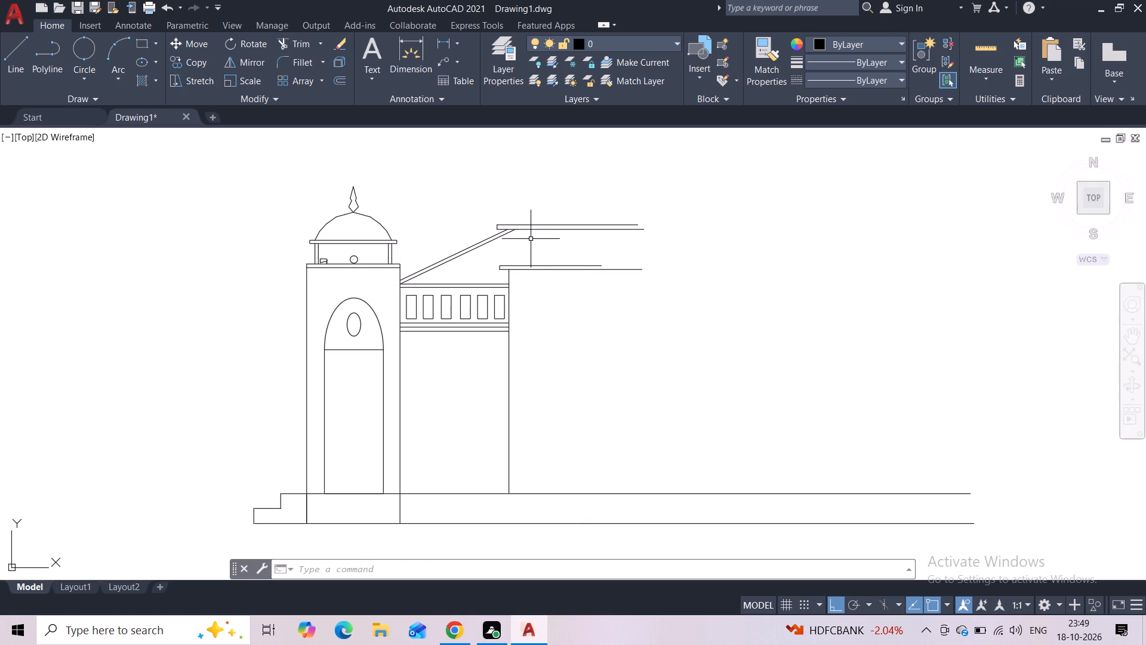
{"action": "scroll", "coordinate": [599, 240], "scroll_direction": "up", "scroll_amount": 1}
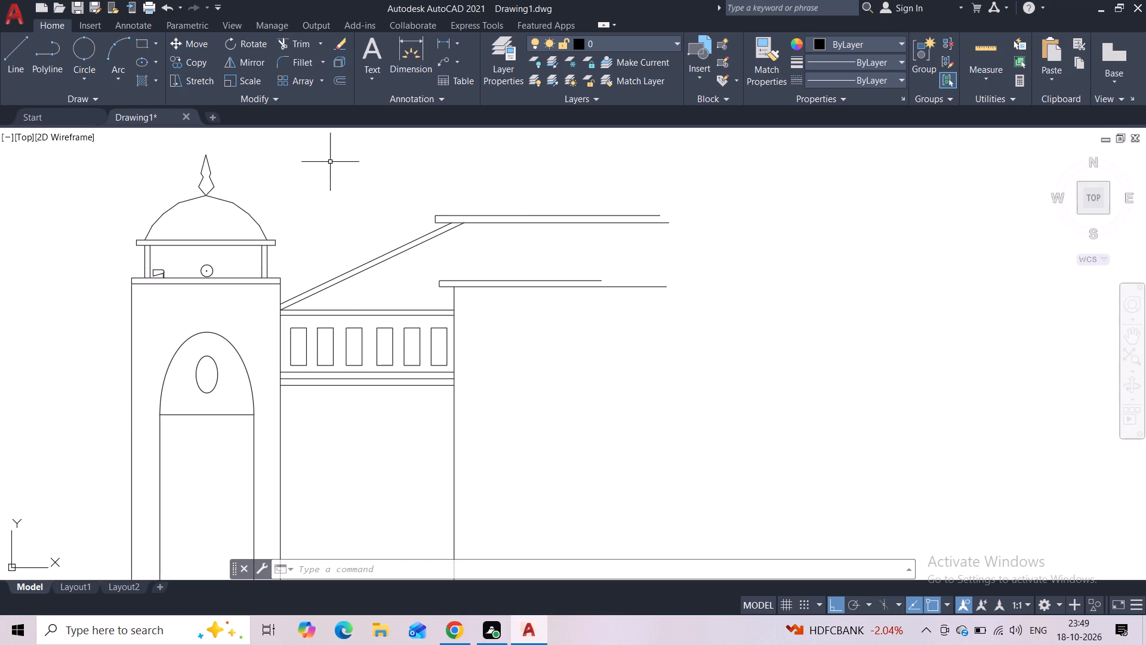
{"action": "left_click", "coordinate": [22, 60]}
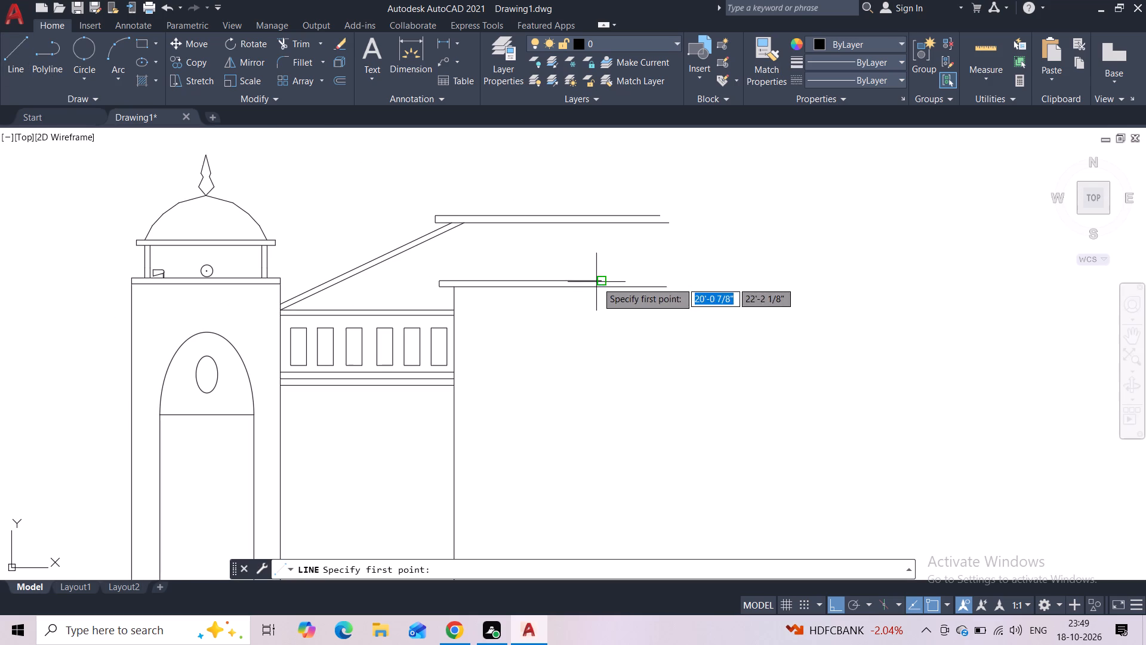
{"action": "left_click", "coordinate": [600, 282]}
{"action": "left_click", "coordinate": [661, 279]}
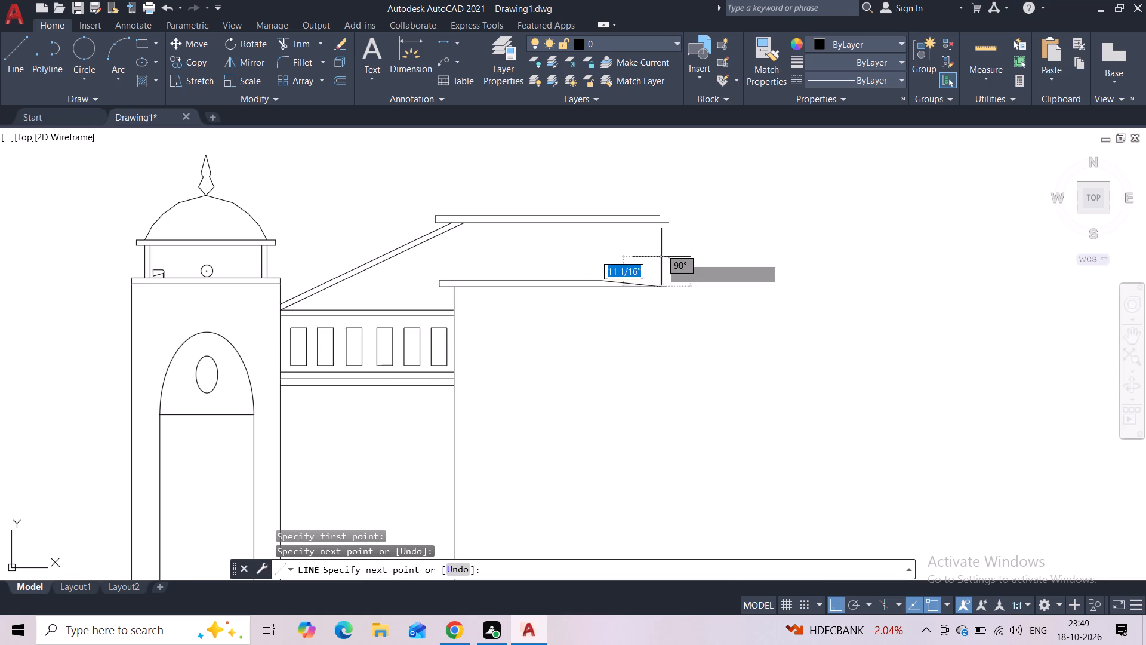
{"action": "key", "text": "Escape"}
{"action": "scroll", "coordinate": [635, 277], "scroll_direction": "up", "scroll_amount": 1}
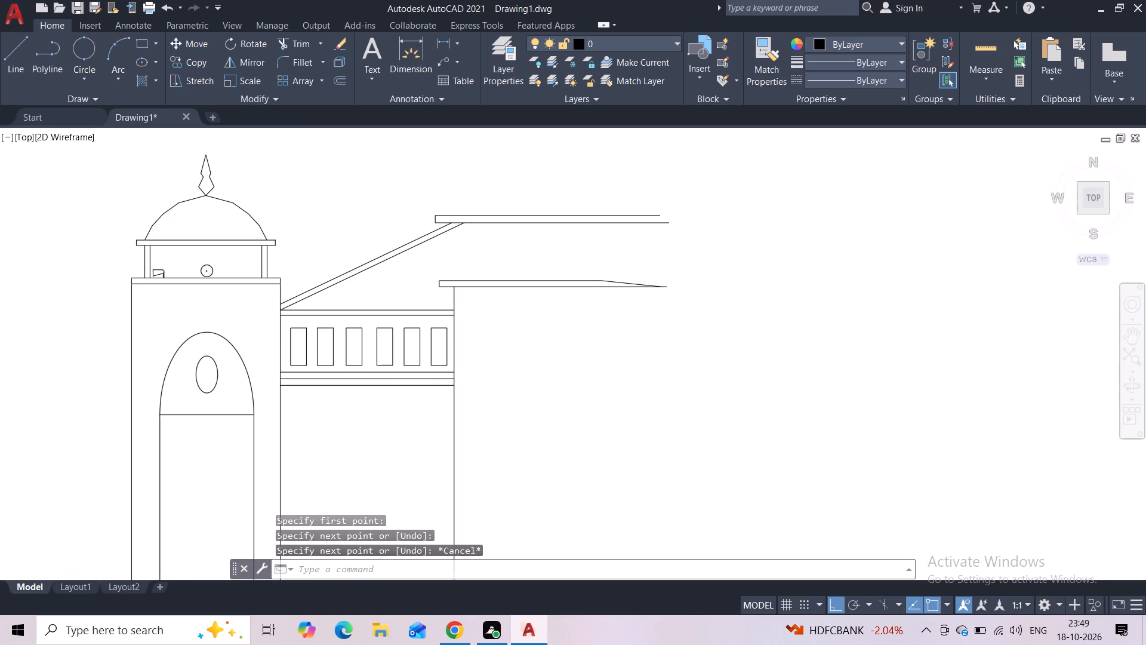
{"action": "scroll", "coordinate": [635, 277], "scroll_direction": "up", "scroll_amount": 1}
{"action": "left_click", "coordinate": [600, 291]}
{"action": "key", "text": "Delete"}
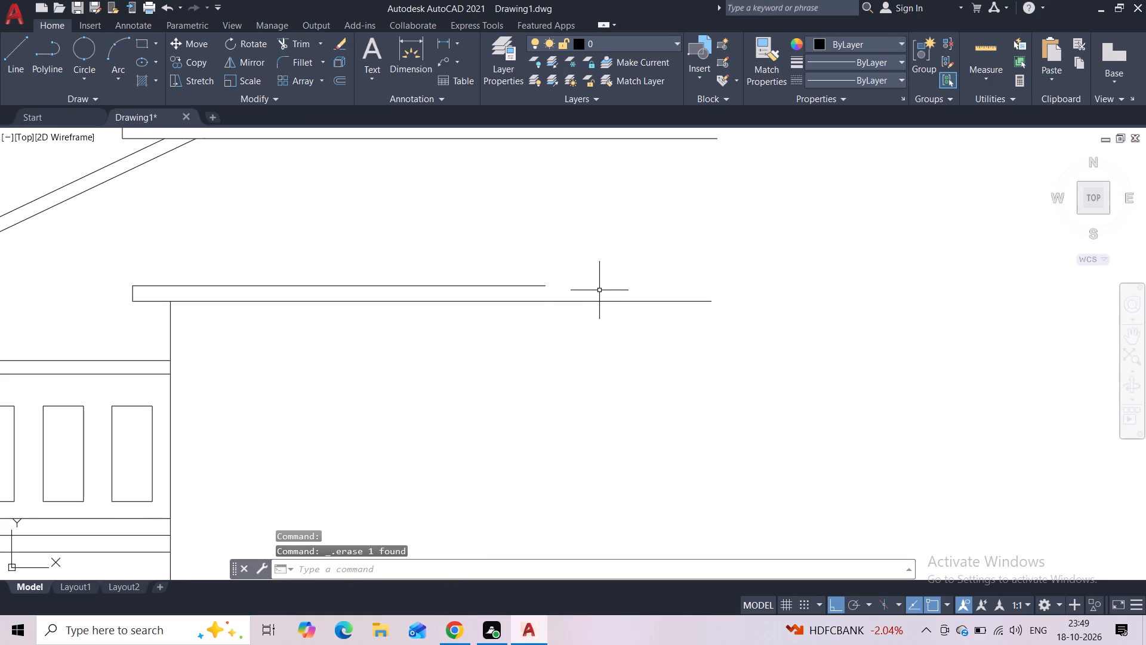
Continue the lower slab's top edge horizontally by about 2'-1", ending level with its bottom edge.
{"action": "left_click", "coordinate": [22, 64]}
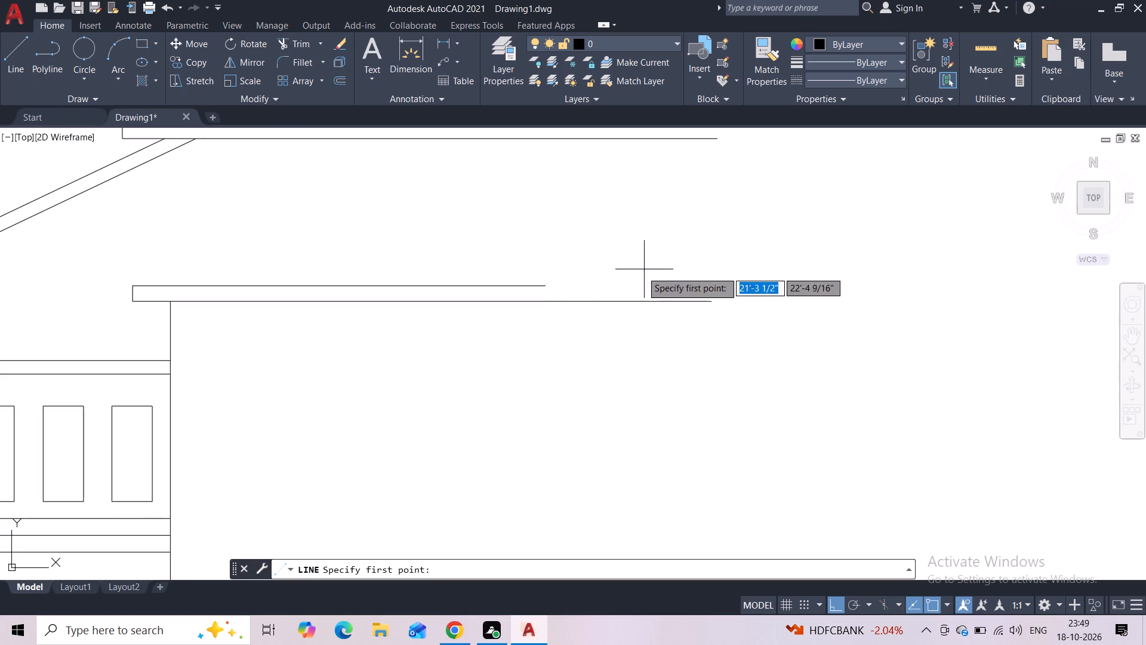
{"action": "left_click", "coordinate": [547, 284]}
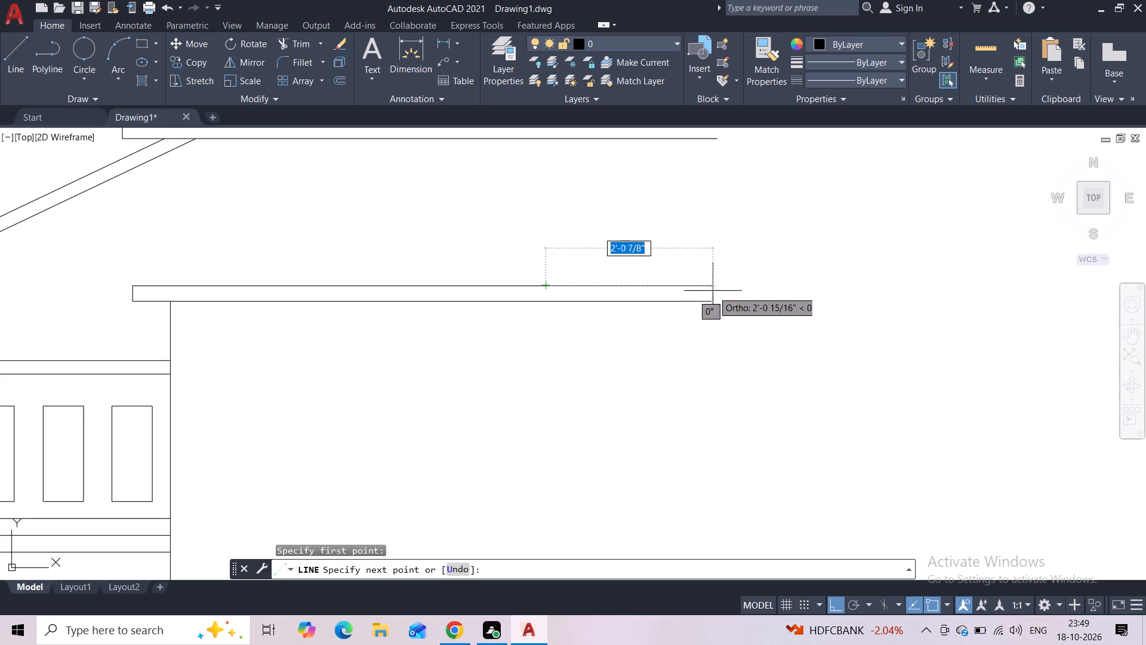
{"action": "left_click", "coordinate": [709, 284]}
{"action": "key", "text": "Escape"}
Continue the upper slab's top edge horizontally by about 4", ending level with its bottom edge.
{"action": "middle_click_drag", "start_coordinate": [693, 207], "coordinate": [679, 292]}
{"action": "scroll", "coordinate": [685, 207], "scroll_direction": "up", "scroll_amount": 1}
{"action": "key", "text": "space"}
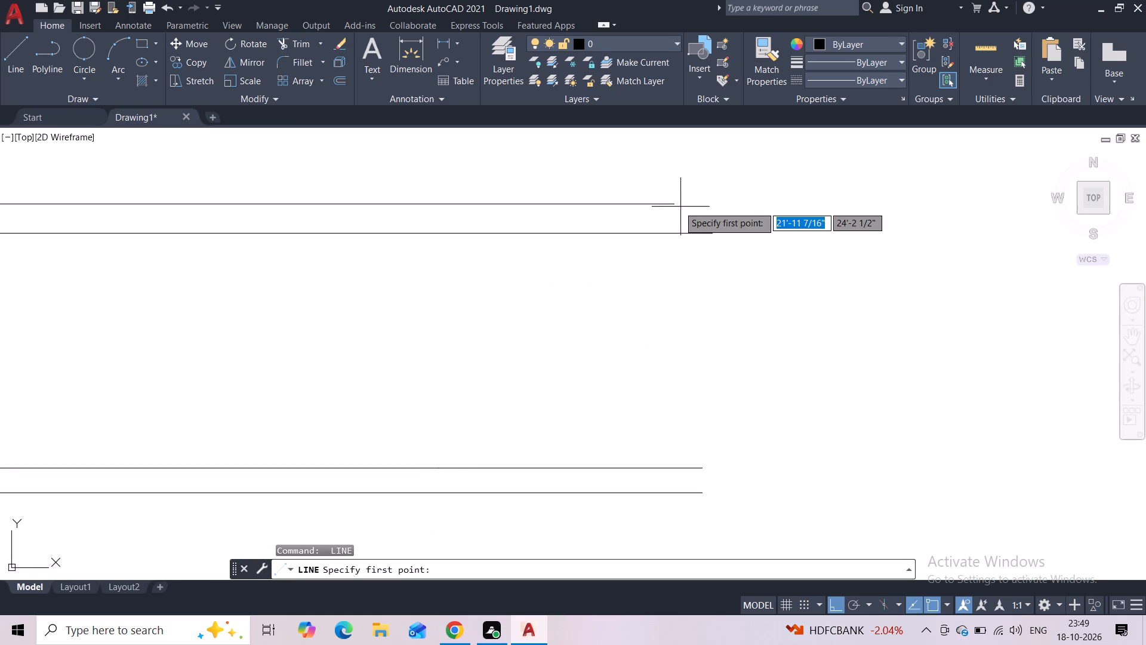
{"action": "left_click", "coordinate": [671, 205]}
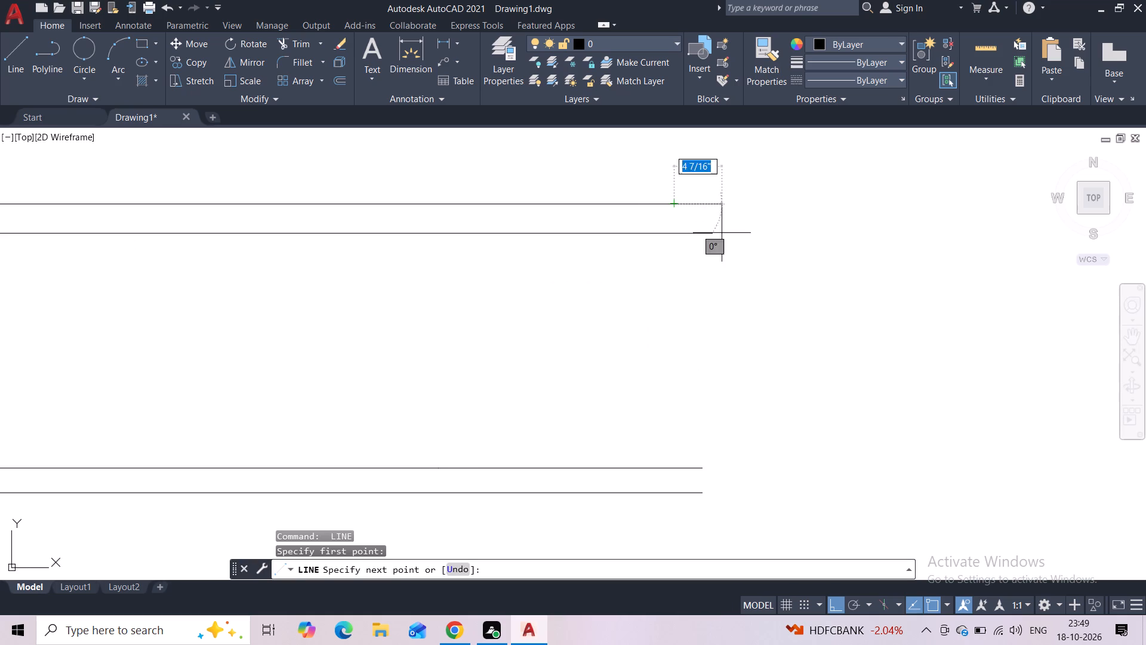
{"action": "left_click", "coordinate": [715, 206]}
{"action": "key", "text": "Escape"}
Insert the imperial Aluminum Window elevation block from the architectural tool palette into the drawing.
{"action": "scroll", "coordinate": [725, 249], "scroll_direction": "down", "scroll_amount": 4}
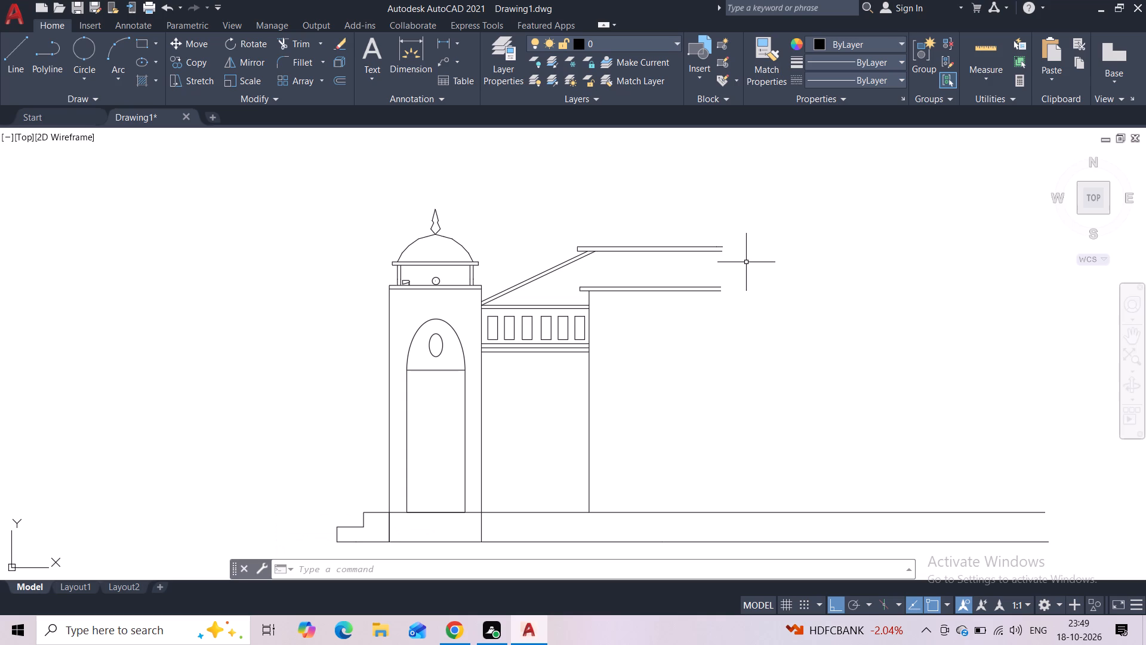
{"action": "key", "text": "ctrl+3"}
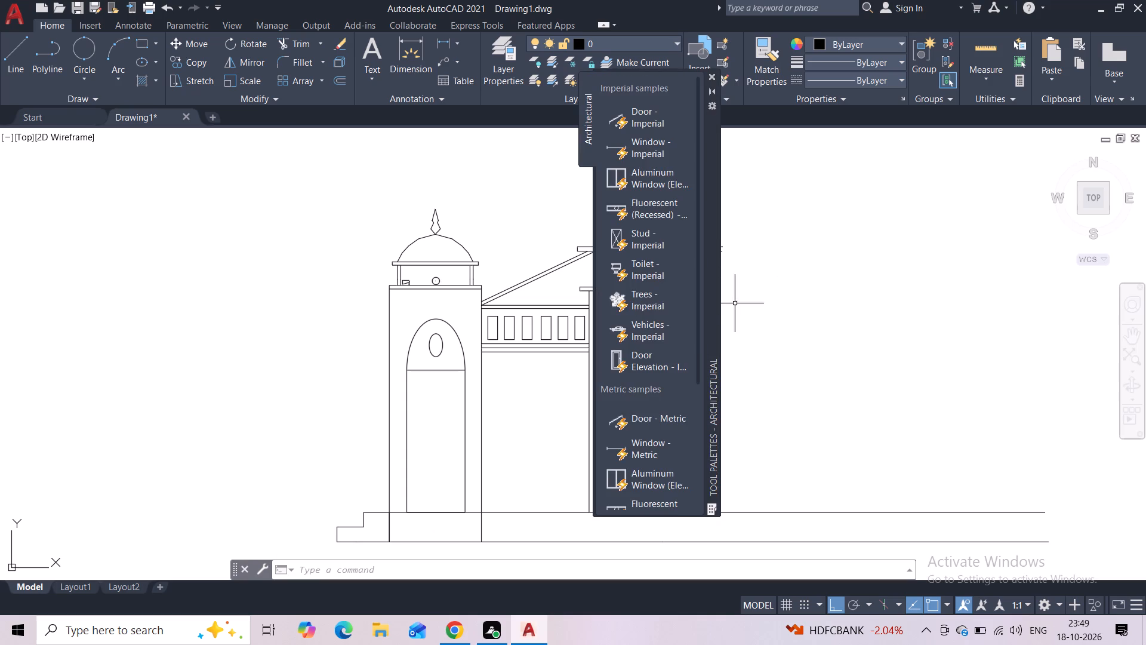
{"action": "left_click_drag", "start_coordinate": [660, 180], "coordinate": [213, 358]}
{"action": "left_click", "coordinate": [711, 78]}
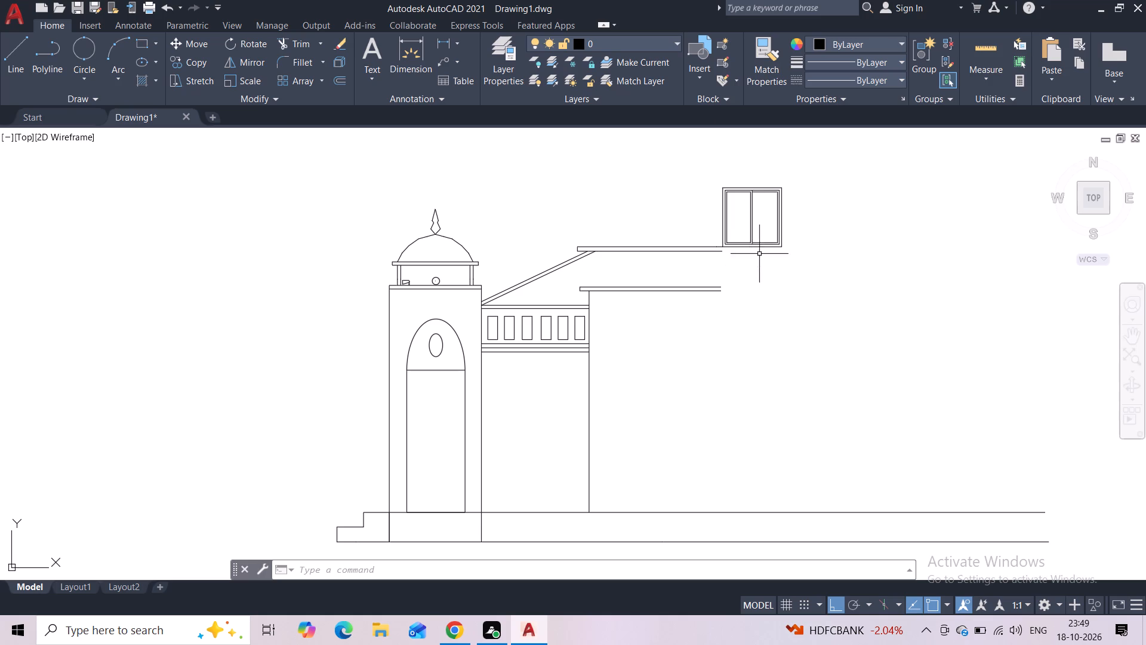
Move the aluminum window from its upper inner corner, with Ortho off, into the wall area below the banded section.
{"action": "left_click", "coordinate": [760, 189]}
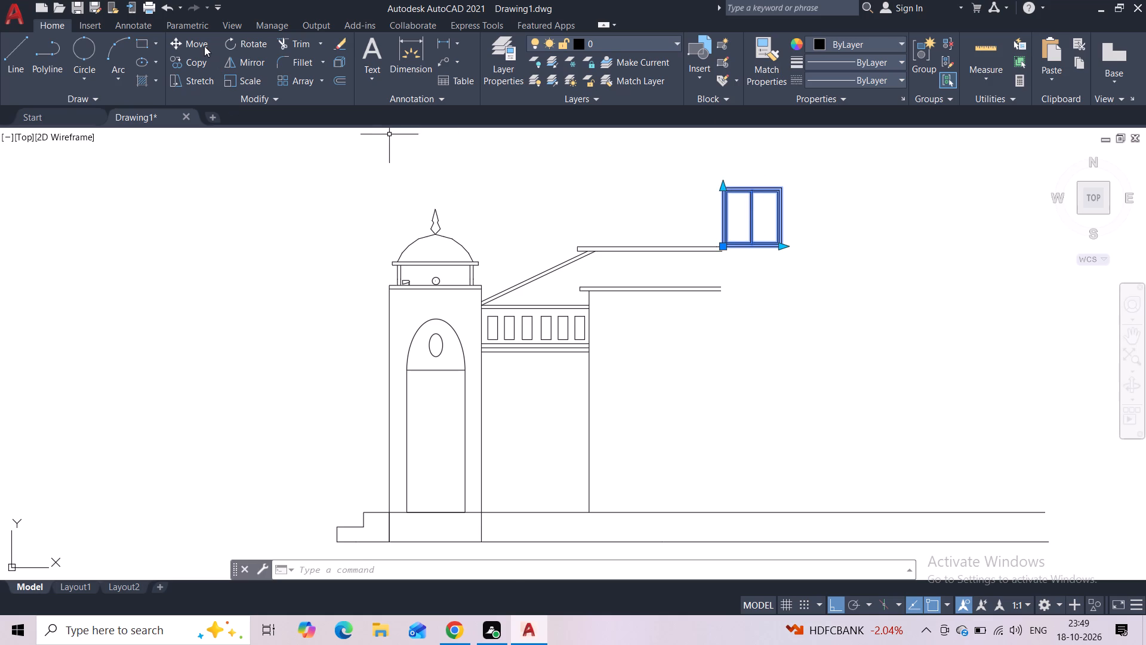
{"action": "left_click", "coordinate": [204, 46]}
{"action": "left_click", "coordinate": [726, 193]}
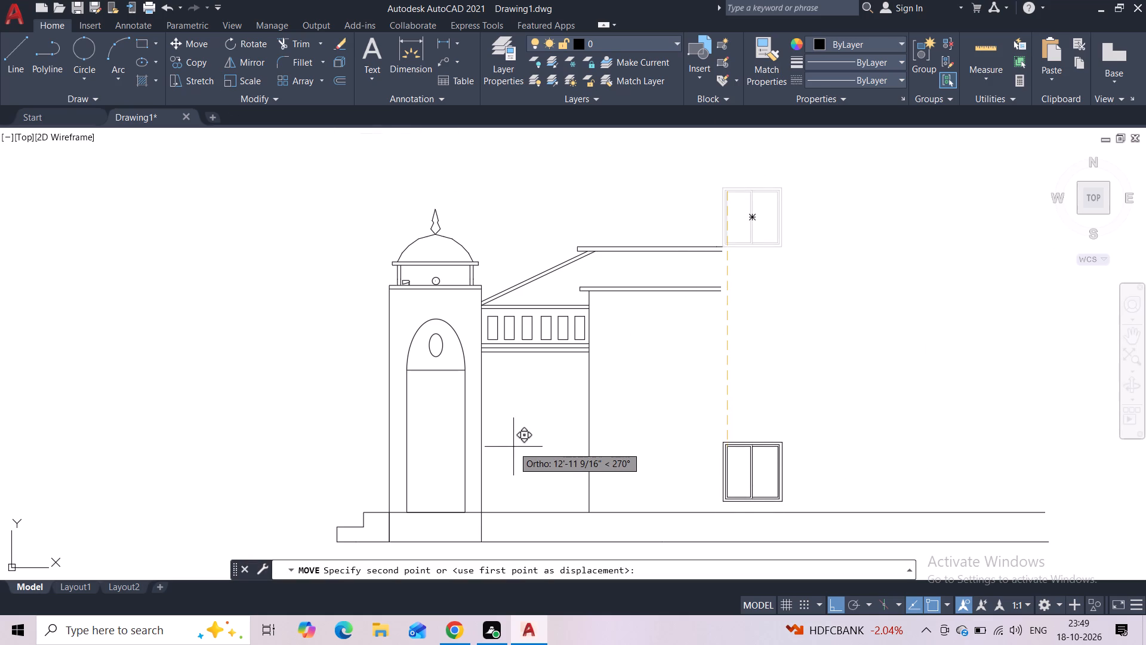
{"action": "key", "text": "F8"}
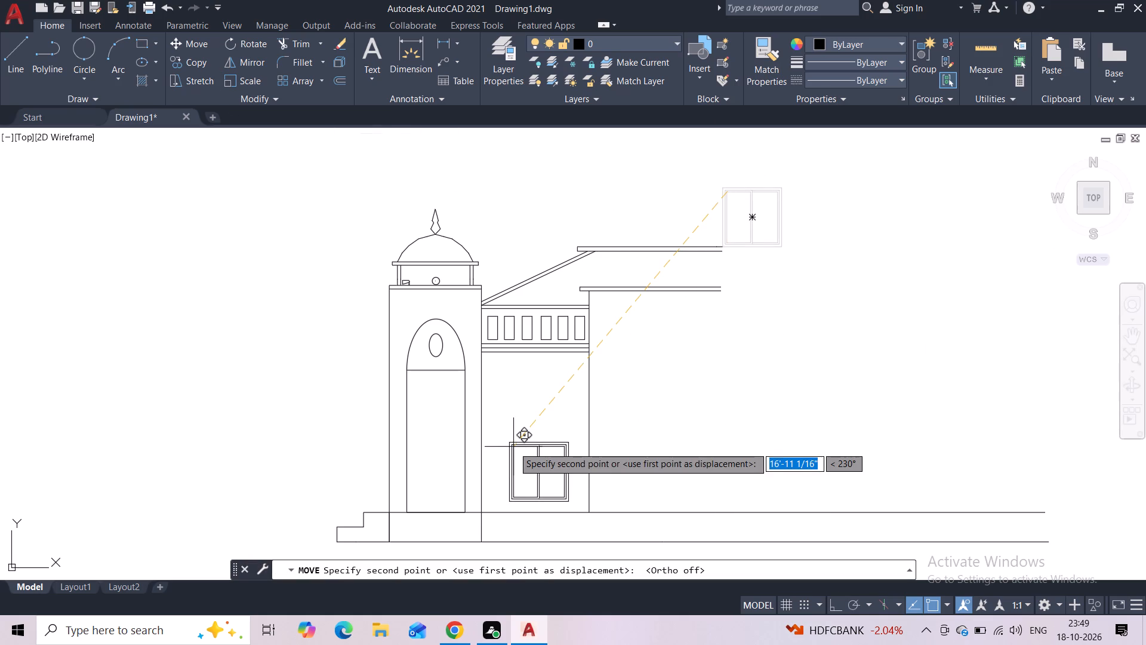
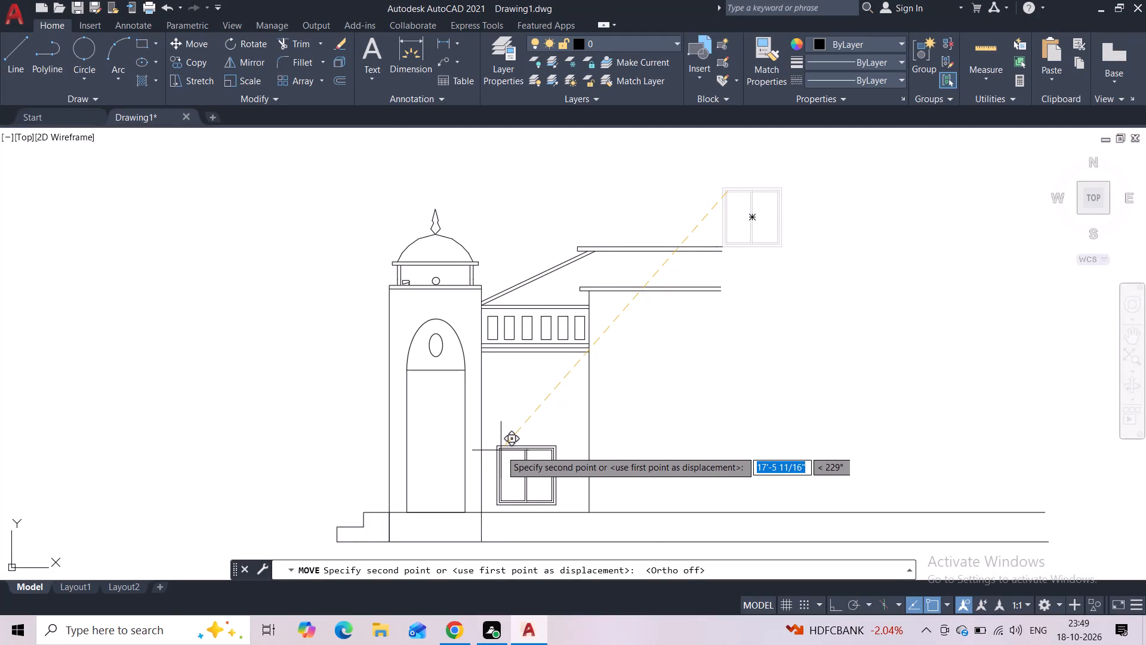
Place the aluminum window being moved inside the wall area below the banded section.
{"action": "left_click", "coordinate": [509, 426]}
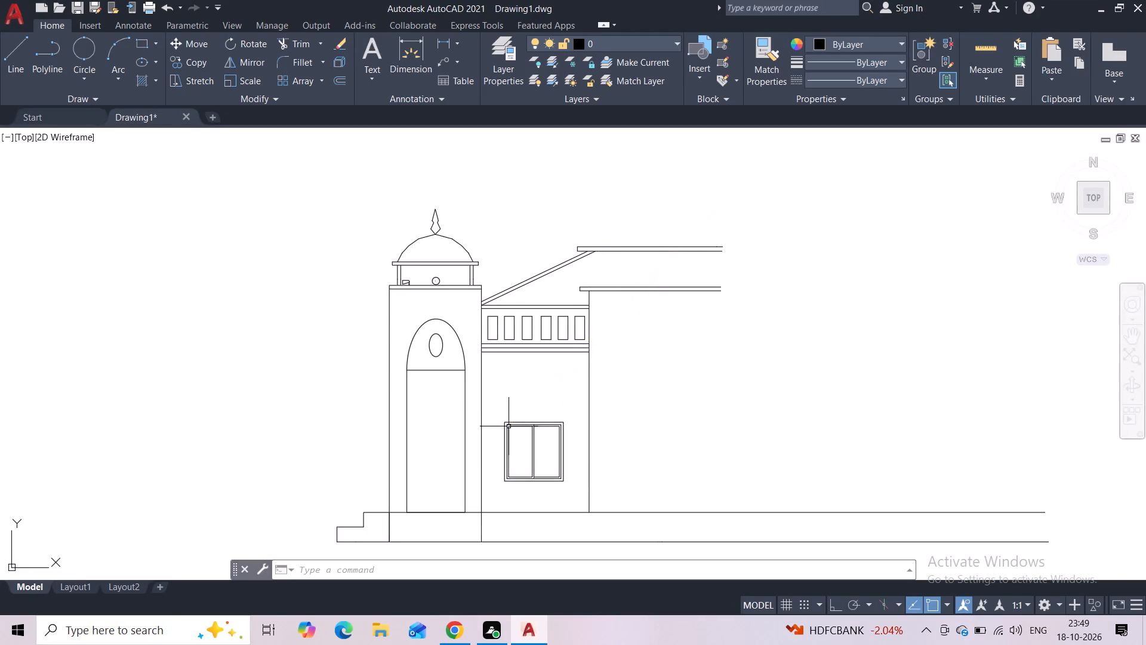
Stretch the aluminum window wider, nearly to the wall's outer edge, and taller toward the banded section.
{"action": "middle_click_drag", "start_coordinate": [514, 408], "coordinate": [510, 329]}
{"action": "scroll", "coordinate": [513, 335], "scroll_direction": "up", "scroll_amount": 2}
{"action": "left_click", "coordinate": [527, 360]}
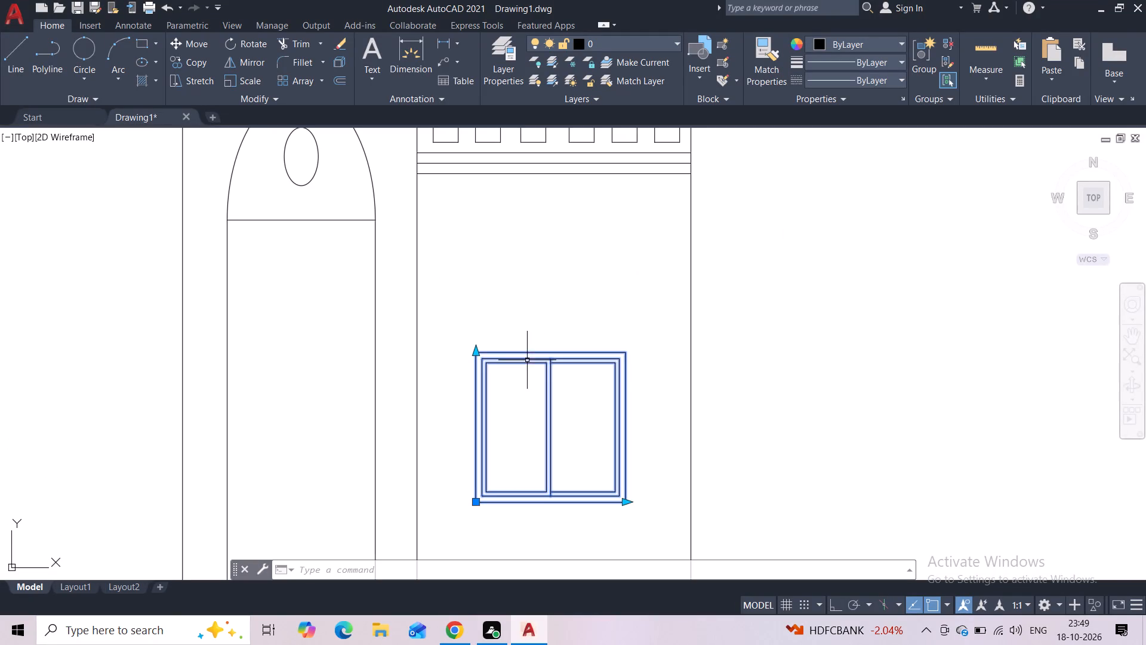
{"action": "middle_click_drag", "start_coordinate": [530, 342], "coordinate": [493, 219]}
{"action": "left_click", "coordinate": [587, 379]}
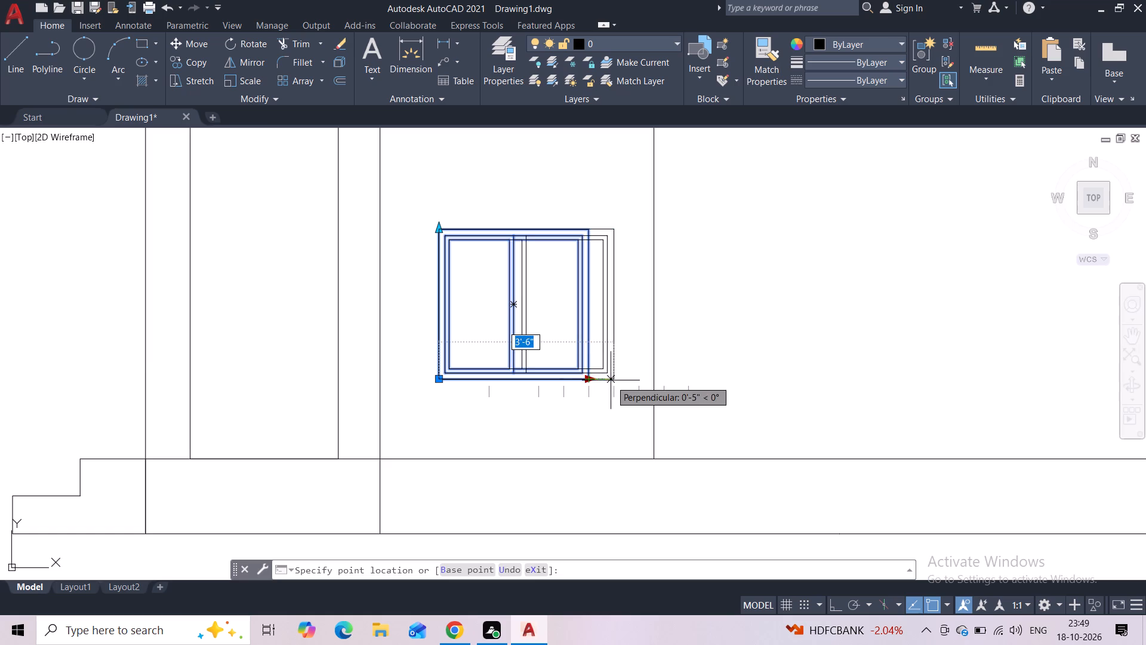
{"action": "left_click", "coordinate": [631, 386]}
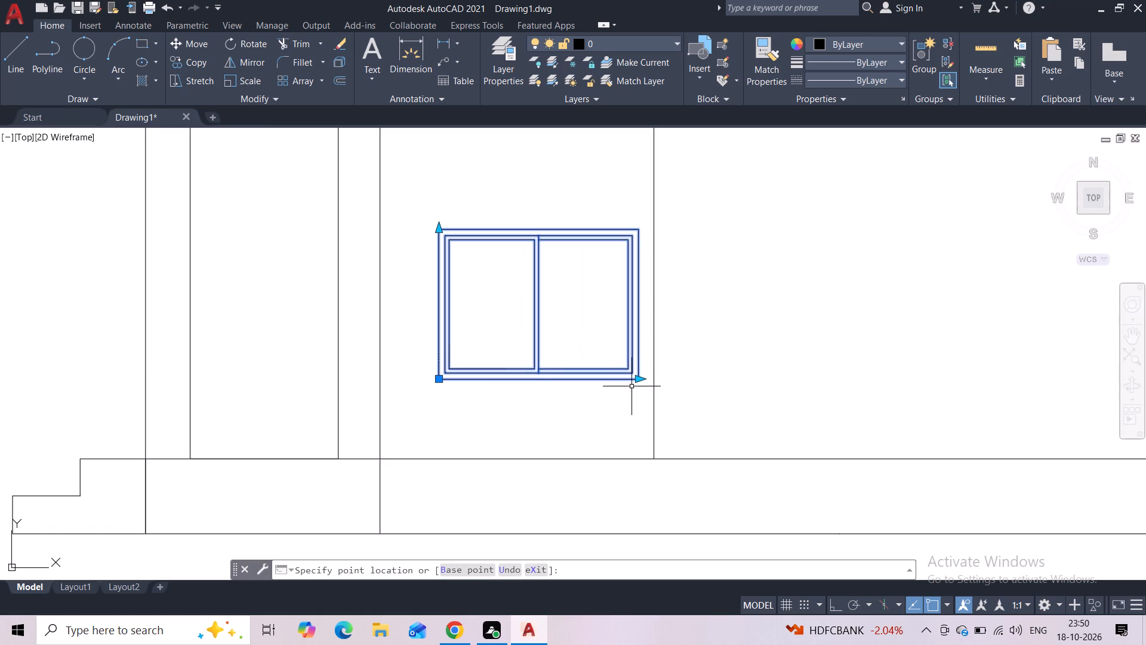
{"action": "left_click", "coordinate": [436, 228]}
{"action": "middle_click_drag", "start_coordinate": [446, 188], "coordinate": [437, 329]}
{"action": "left_click", "coordinate": [445, 270]}
{"action": "scroll", "coordinate": [508, 248], "scroll_direction": "down", "scroll_amount": 1}
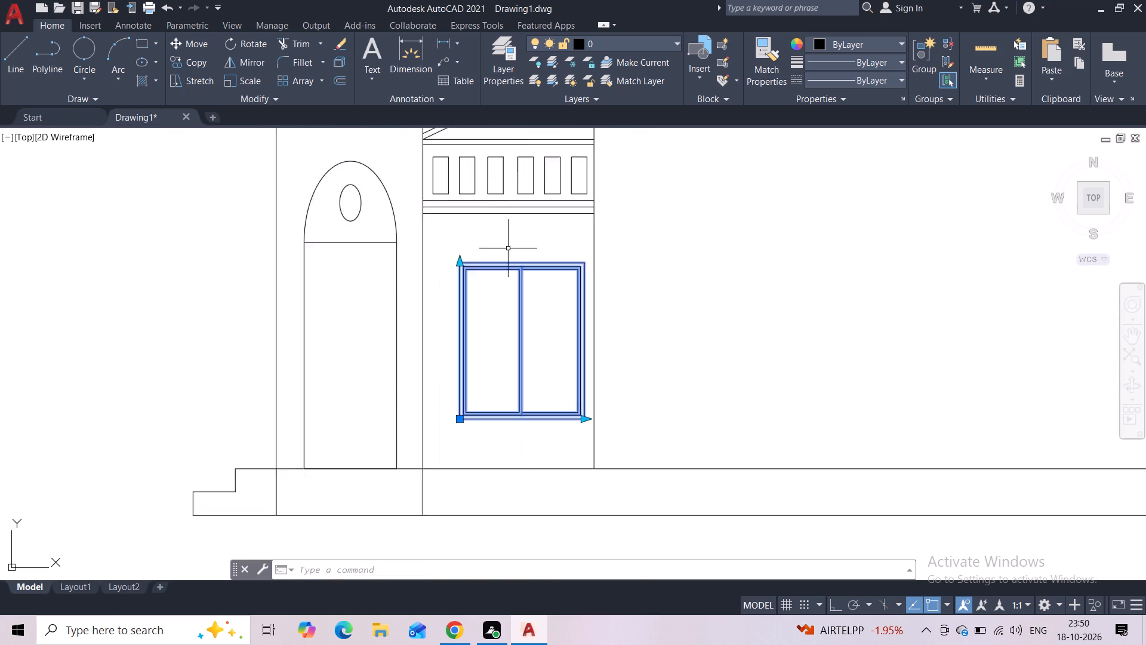
{"action": "scroll", "coordinate": [508, 248], "scroll_direction": "down", "scroll_amount": 1}
{"action": "key", "text": "Escape"}
Shift the enlarged window by its base grip about 1'-4" diagonally down toward the tower, just above the plinth.
{"action": "left_click", "coordinate": [530, 259]}
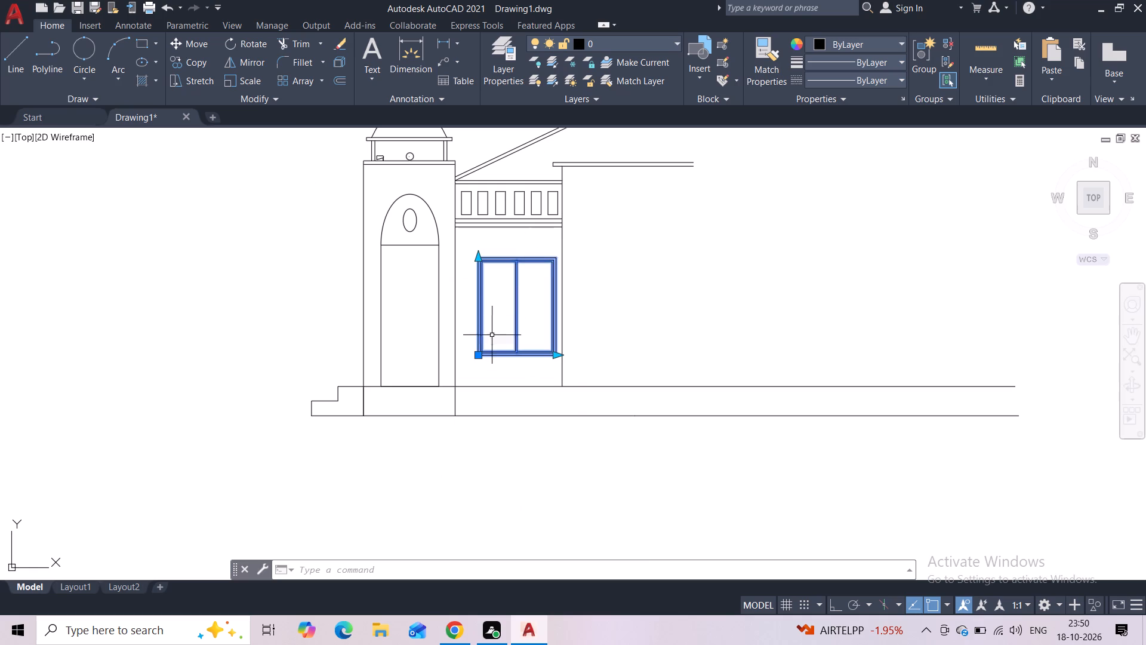
{"action": "left_click", "coordinate": [480, 357]}
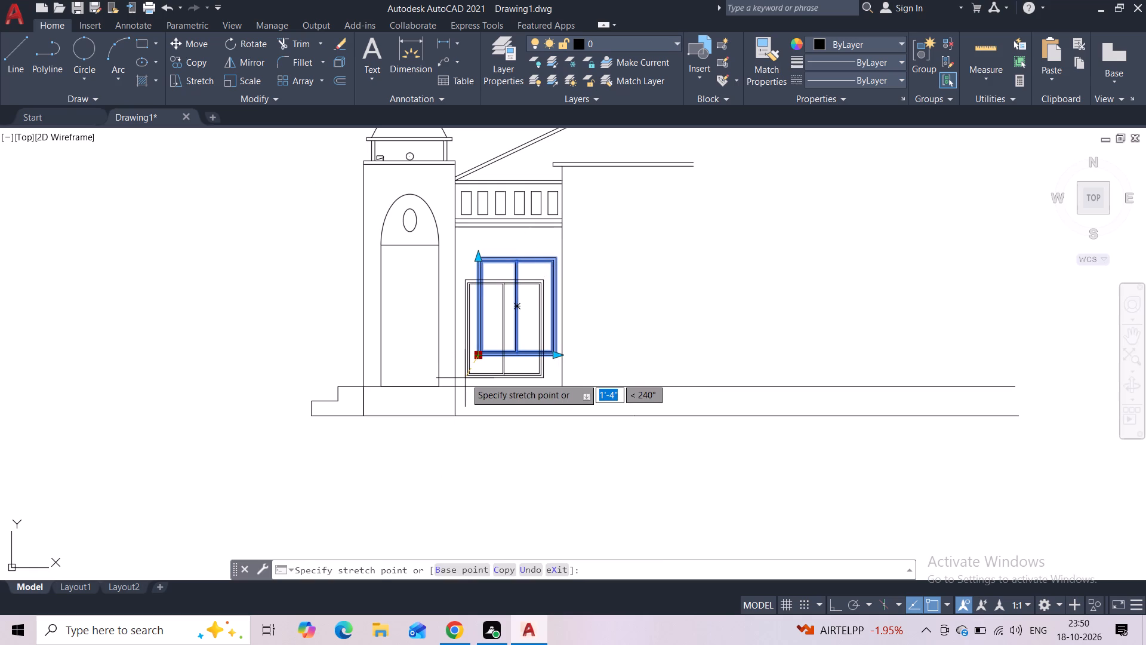
{"action": "left_click", "coordinate": [467, 379]}
{"action": "key", "text": "Escape"}
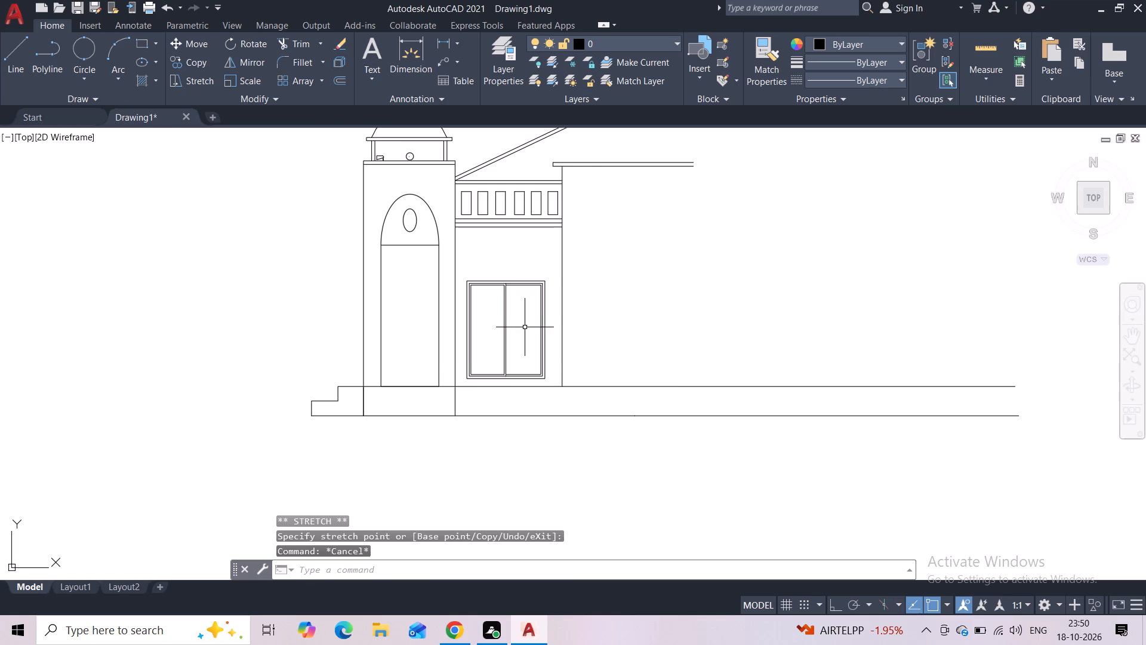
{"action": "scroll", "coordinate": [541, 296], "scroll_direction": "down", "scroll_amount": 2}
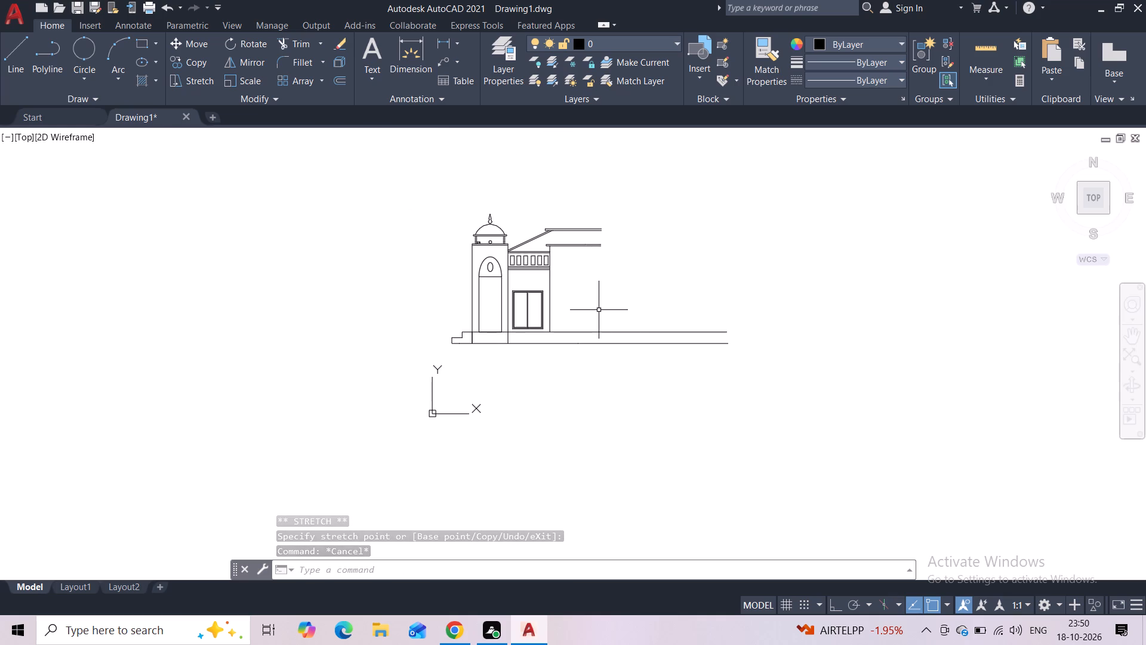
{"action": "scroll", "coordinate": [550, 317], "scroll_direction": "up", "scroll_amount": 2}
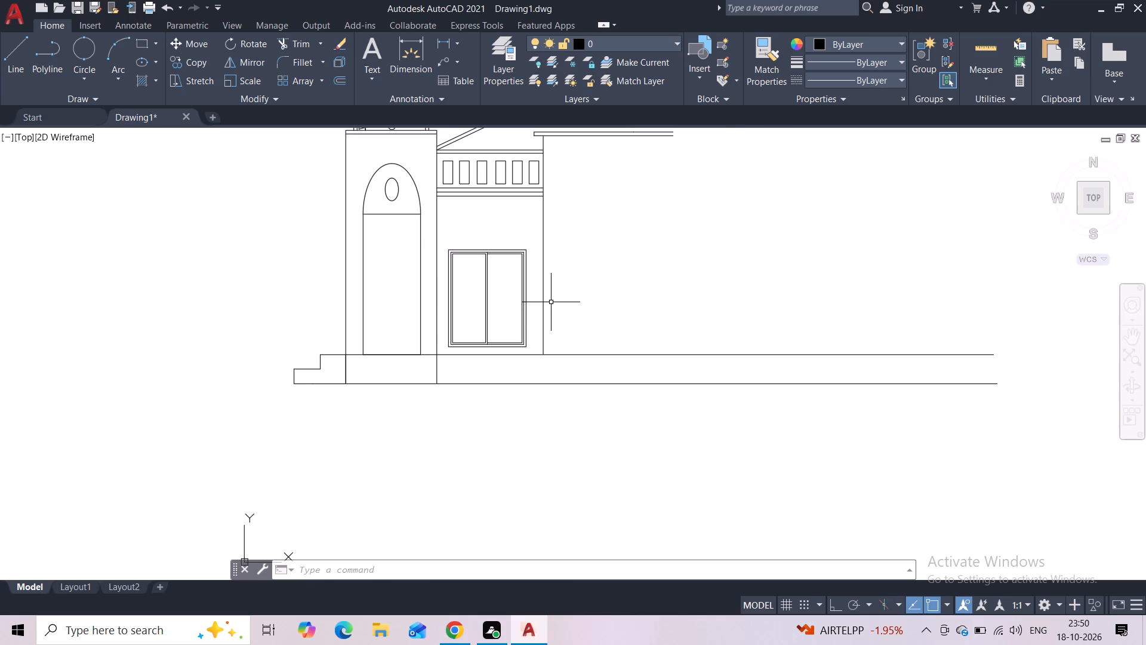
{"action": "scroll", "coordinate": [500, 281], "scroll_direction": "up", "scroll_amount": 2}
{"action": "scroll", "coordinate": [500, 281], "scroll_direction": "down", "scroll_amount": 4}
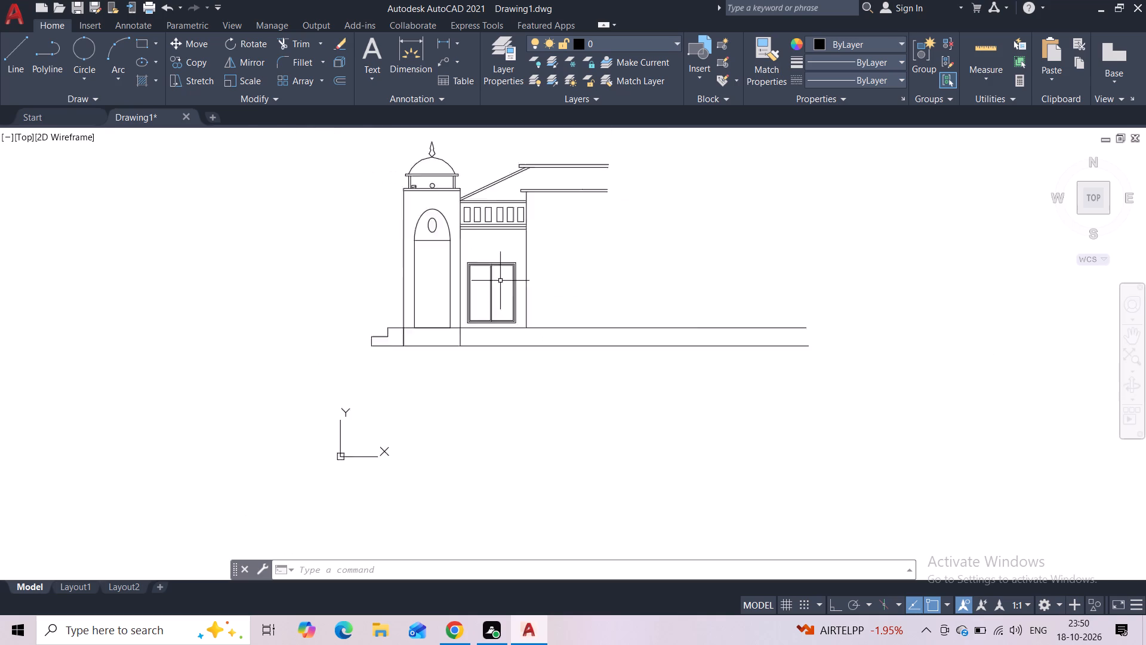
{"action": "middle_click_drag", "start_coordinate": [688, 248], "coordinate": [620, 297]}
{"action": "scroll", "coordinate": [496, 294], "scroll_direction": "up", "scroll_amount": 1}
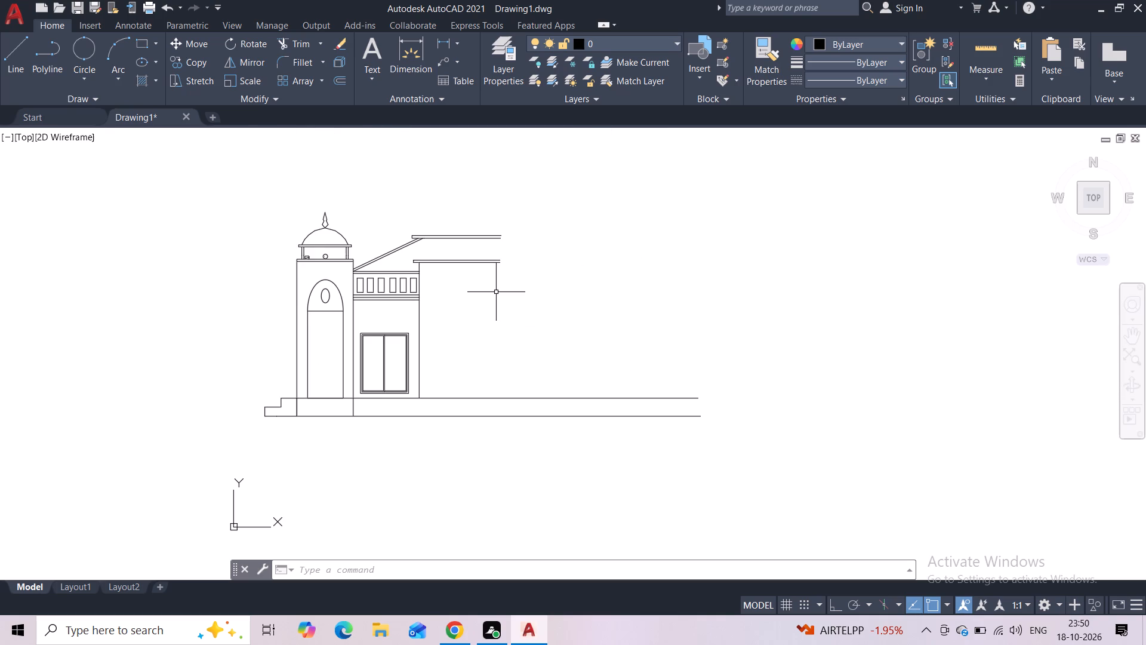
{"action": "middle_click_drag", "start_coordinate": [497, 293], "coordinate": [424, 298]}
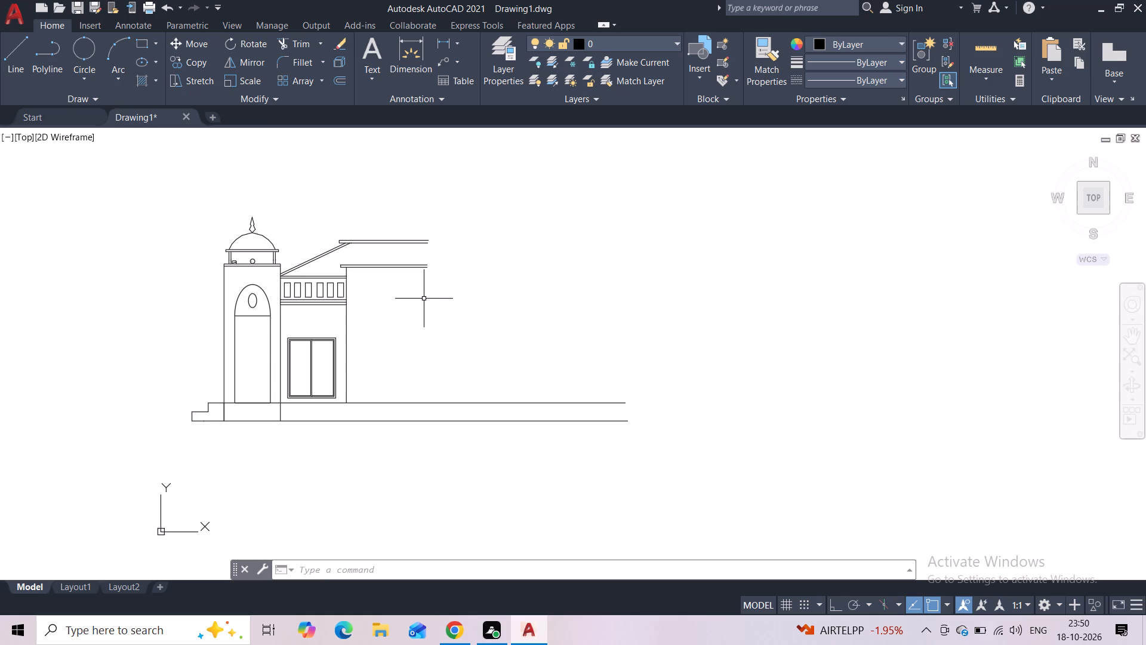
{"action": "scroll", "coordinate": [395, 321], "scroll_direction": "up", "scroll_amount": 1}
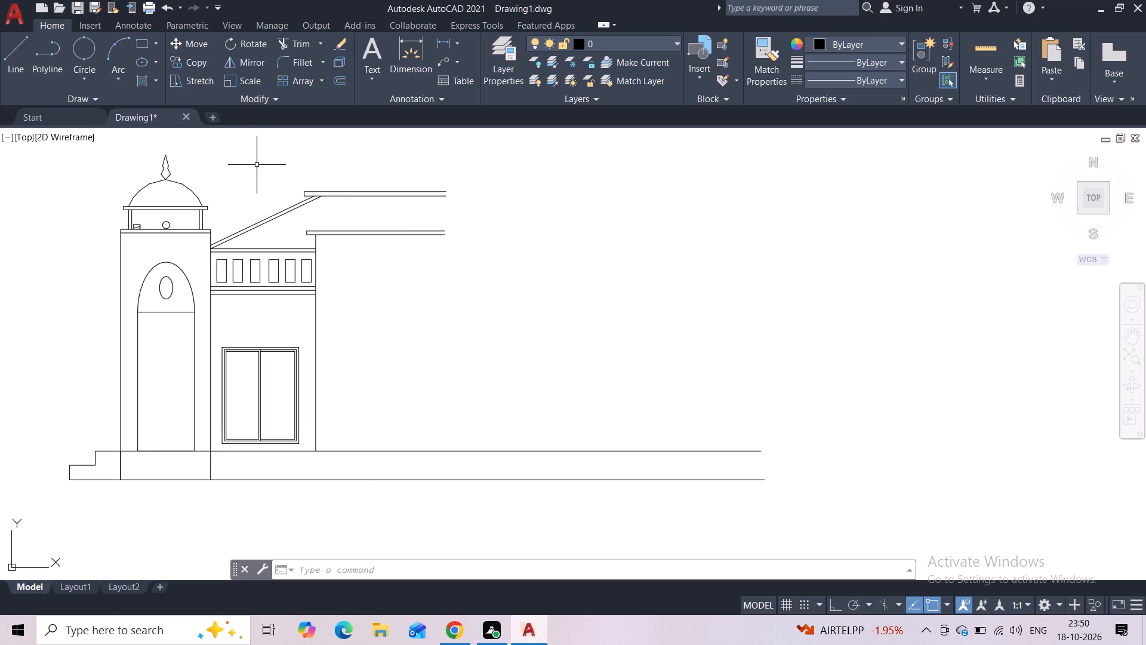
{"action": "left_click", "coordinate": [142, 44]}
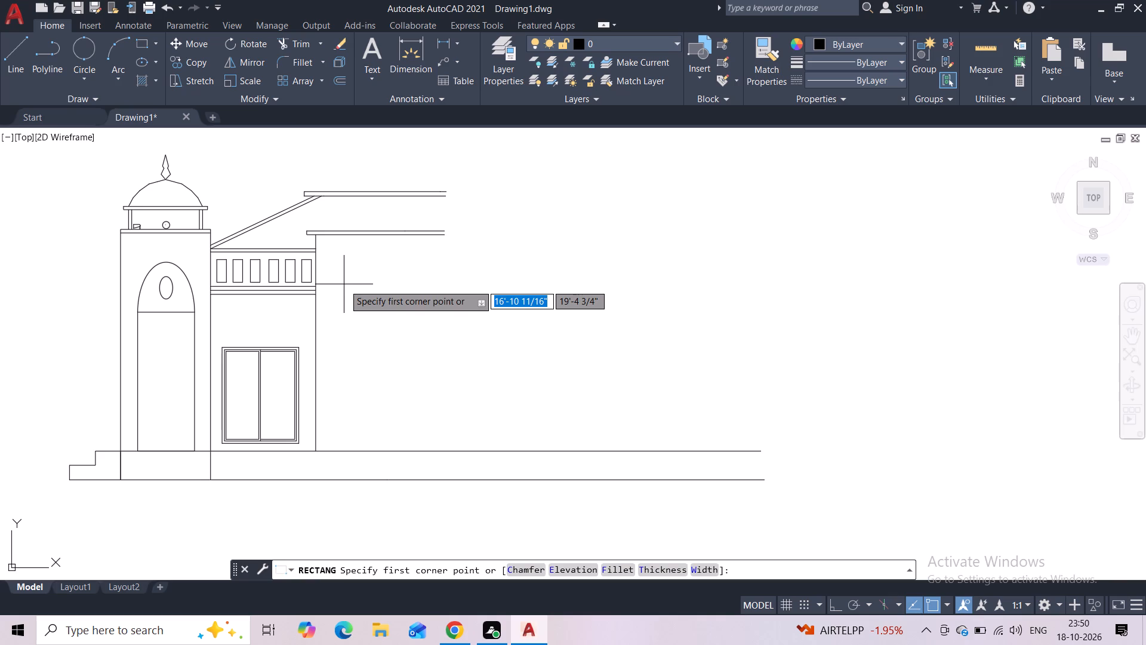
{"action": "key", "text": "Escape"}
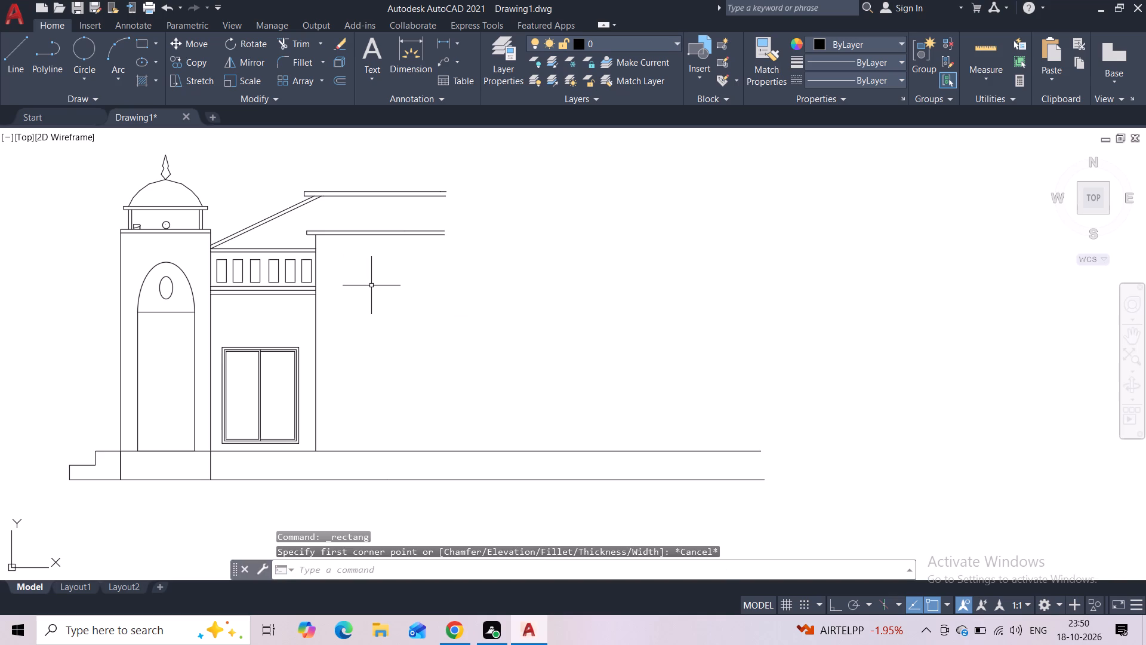
Move the upper slab's top, bottom and end lines straight up by about 6 1/4".
{"action": "middle_click_drag", "start_coordinate": [370, 288], "coordinate": [372, 346]}
{"action": "scroll", "coordinate": [344, 243], "scroll_direction": "up", "scroll_amount": 2}
{"action": "left_click", "coordinate": [340, 248]}
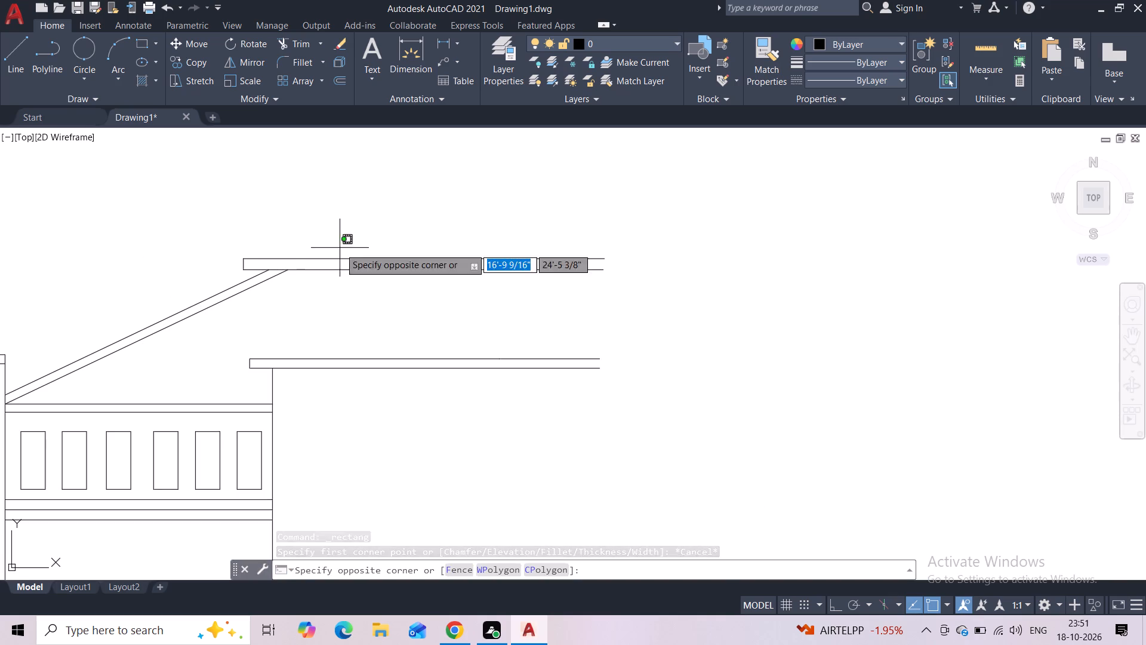
{"action": "left_click", "coordinate": [309, 291]}
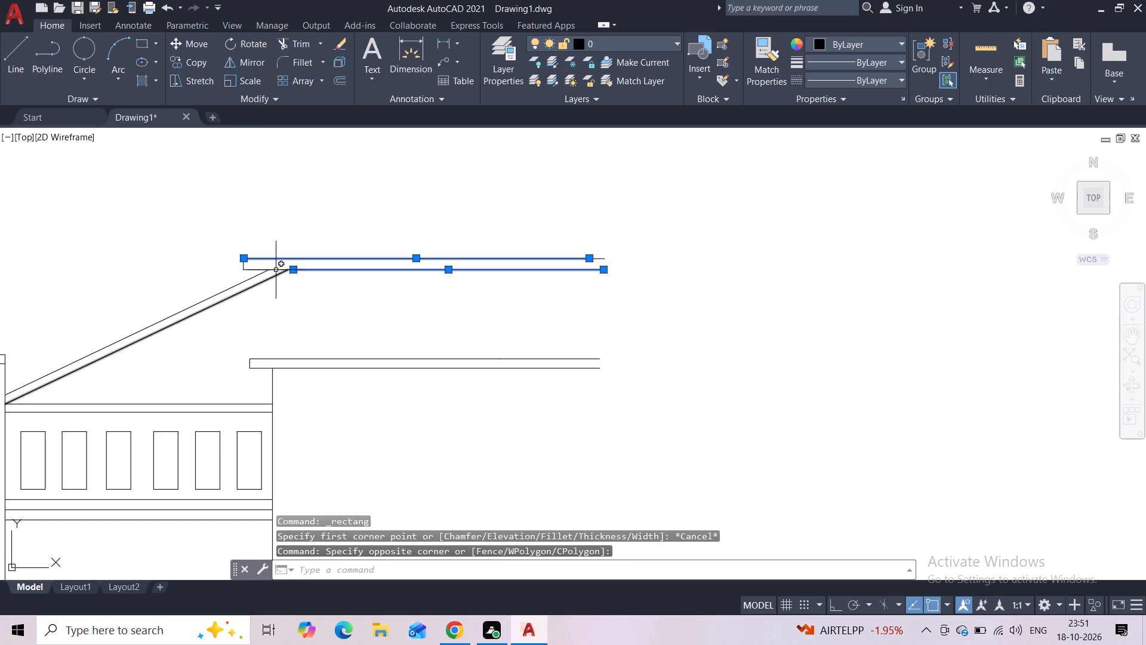
{"action": "left_click", "coordinate": [276, 270]}
{"action": "left_click", "coordinate": [245, 265]}
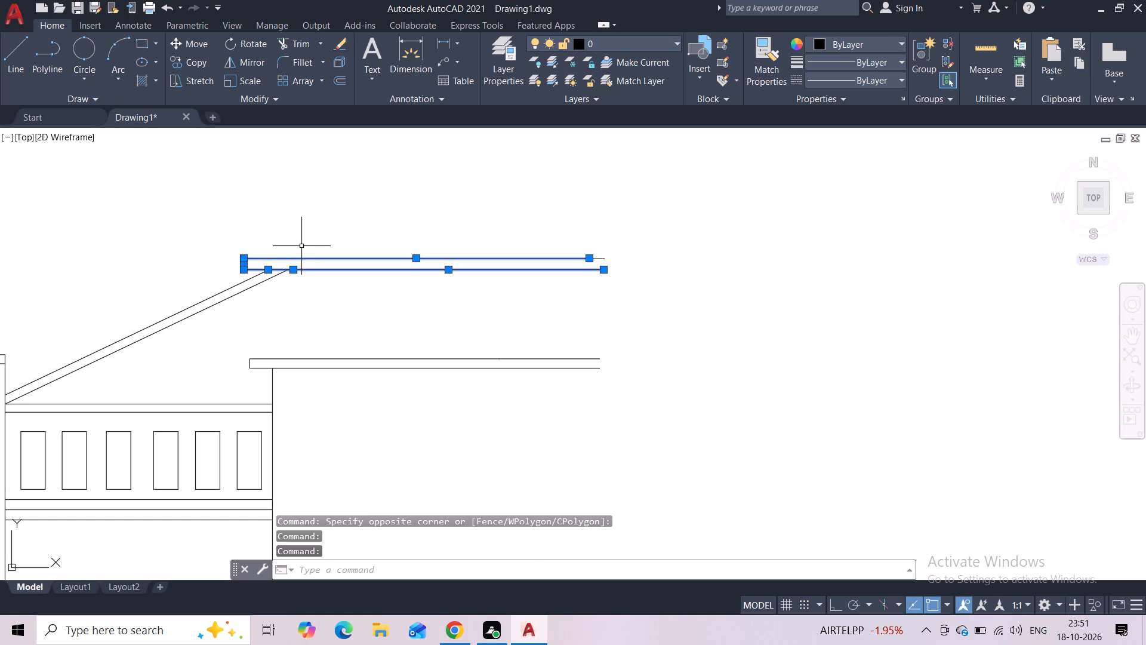
{"action": "left_click", "coordinate": [201, 47]}
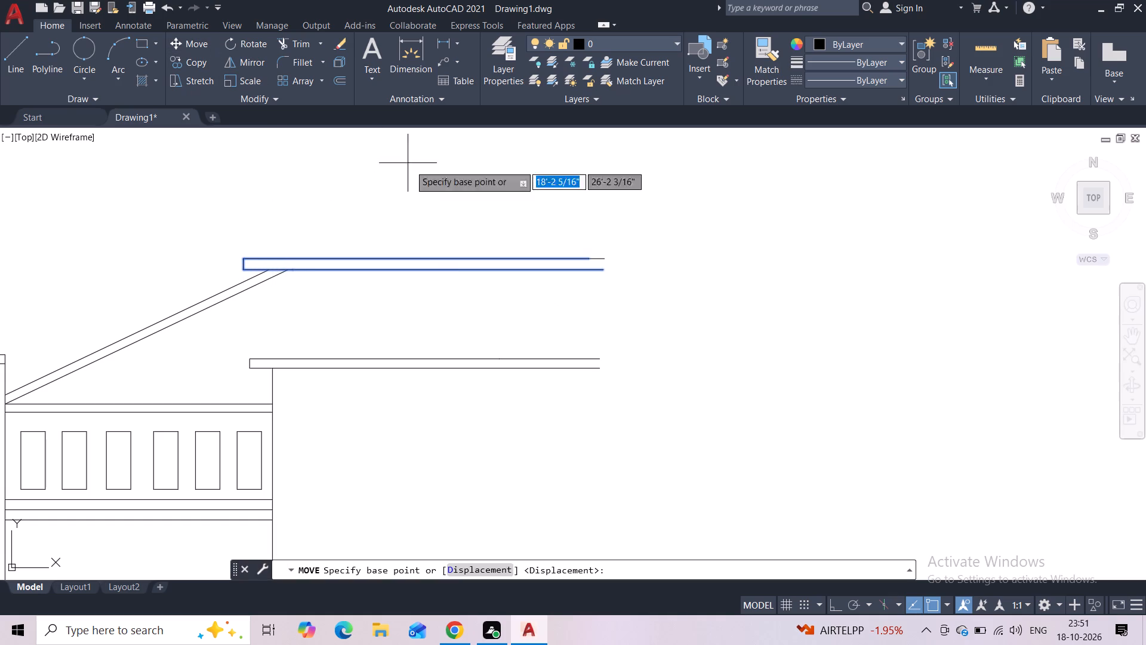
{"action": "left_click", "coordinate": [451, 272]}
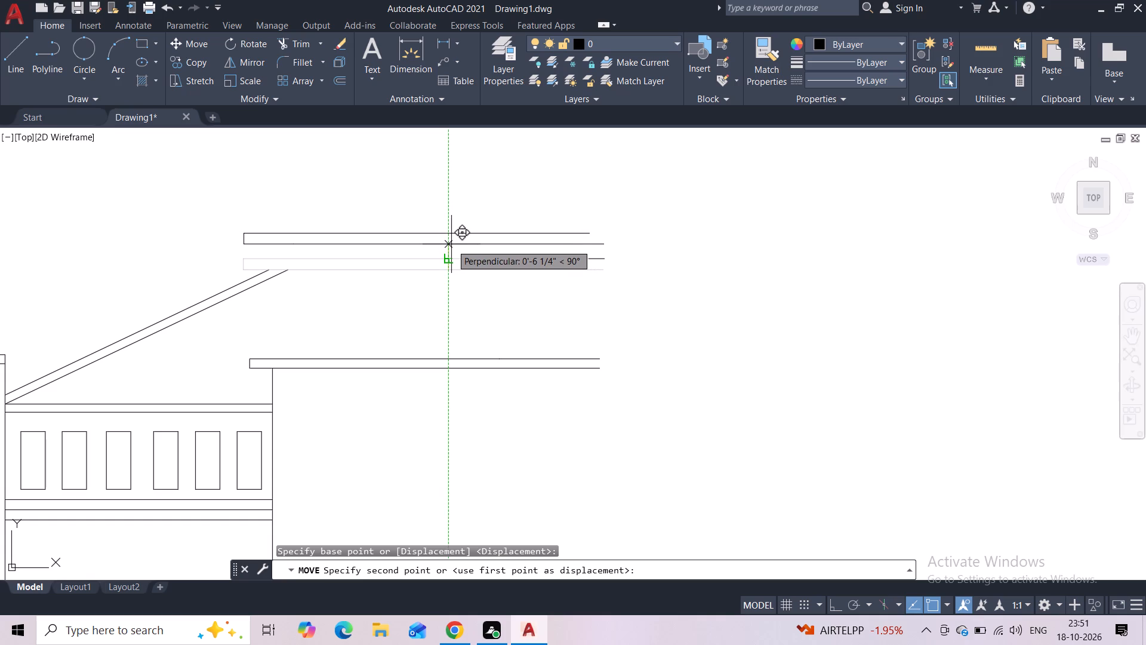
{"action": "left_click", "coordinate": [451, 244]}
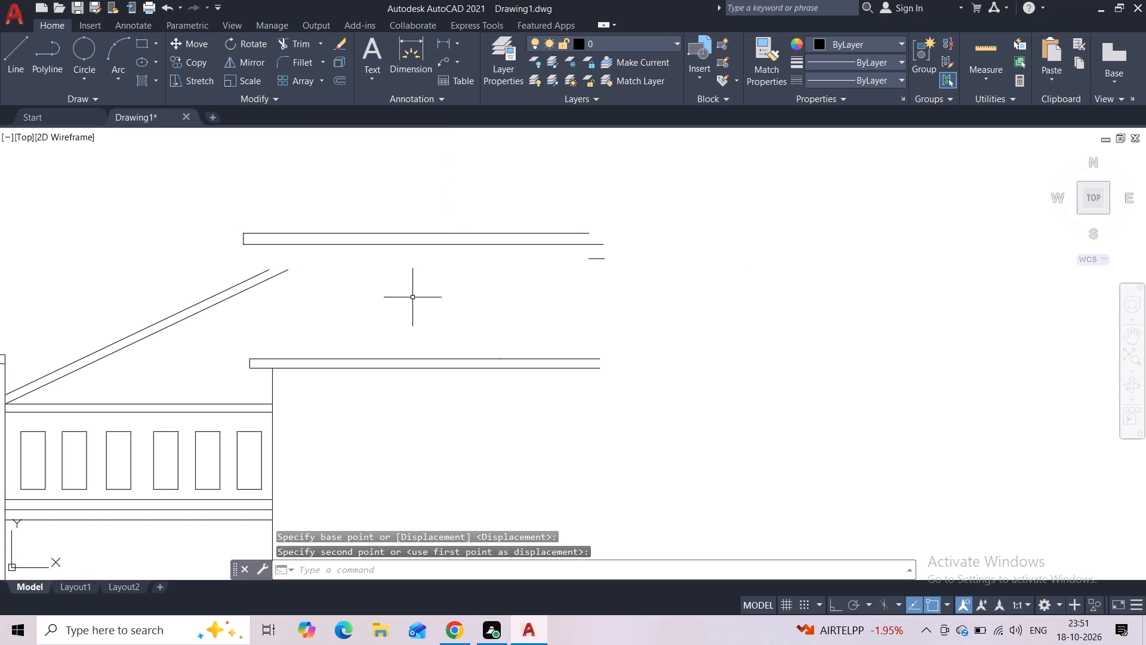
Extend both sloping roof lines up to the underside of the raised upper slab.
{"action": "key", "text": "e"}
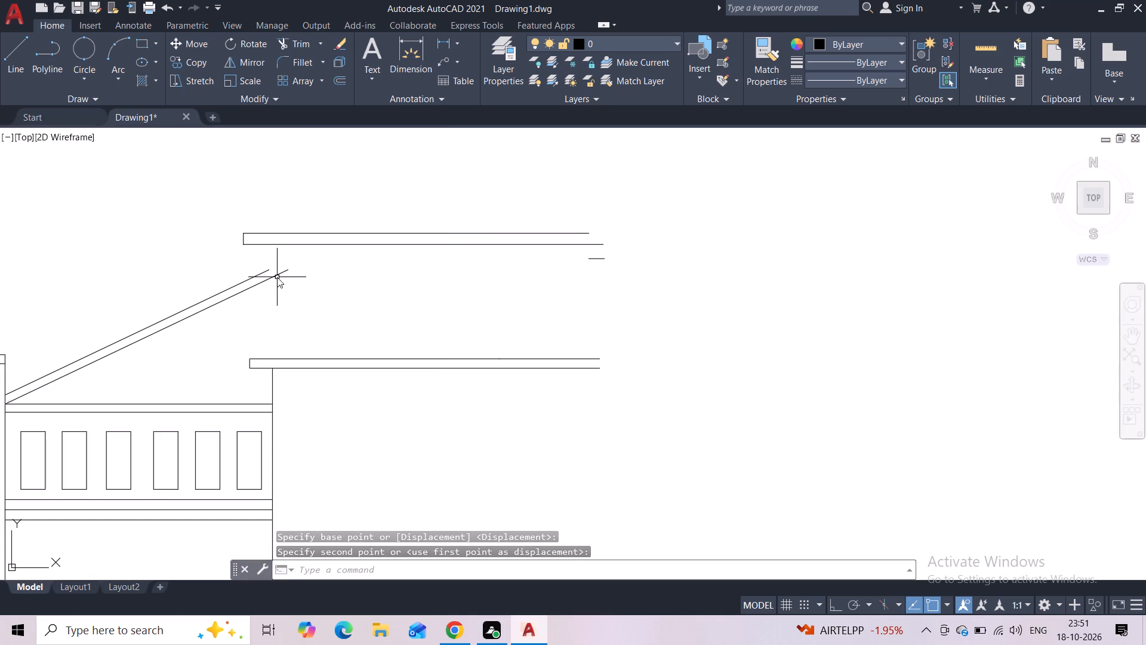
{"action": "key", "text": "x"}
{"action": "left_click", "coordinate": [316, 309]}
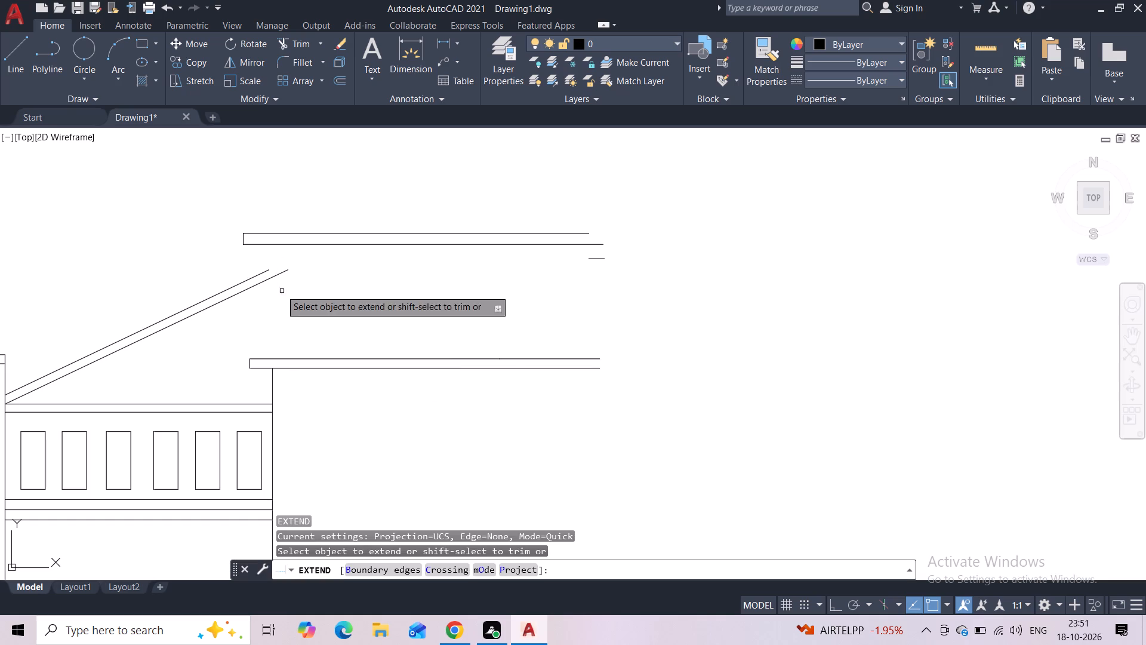
{"action": "left_click", "coordinate": [254, 275]}
{"action": "left_click", "coordinate": [271, 278]}
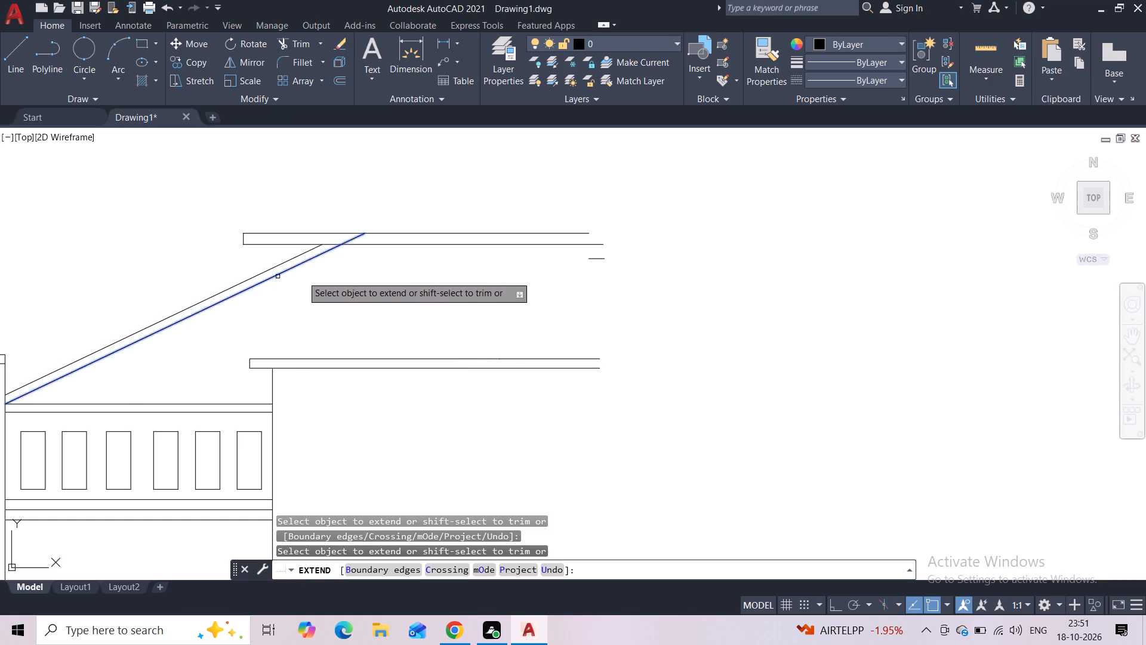
{"action": "key", "text": "Escape"}
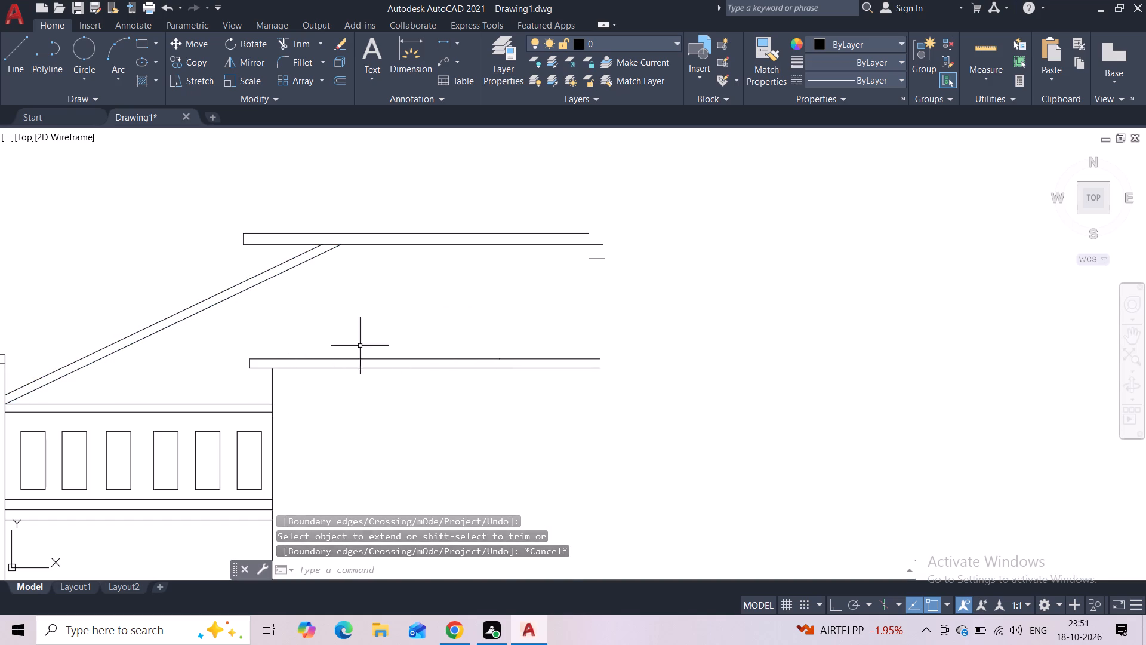
Move the lower slab's horizontal lines and the short wall segment beneath it straight up by about 4 7/16".
{"action": "left_click_drag", "start_coordinate": [395, 342], "coordinate": [387, 347]}
{"action": "left_click", "coordinate": [251, 384]}
{"action": "left_click", "coordinate": [569, 343]}
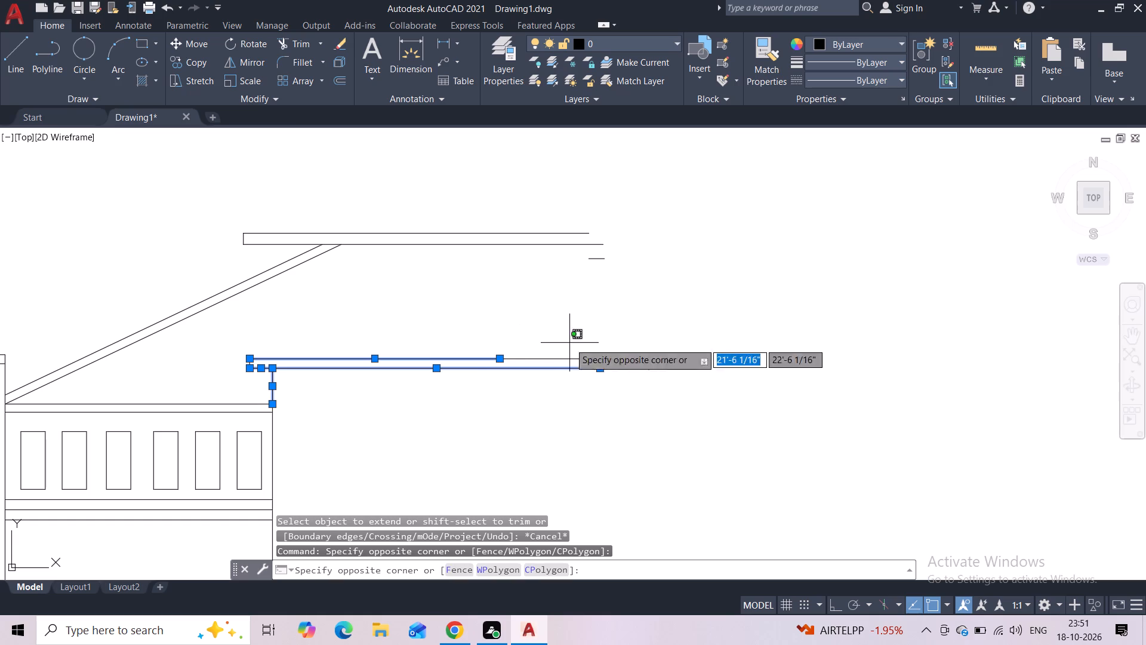
{"action": "left_click", "coordinate": [525, 379]}
{"action": "left_click", "coordinate": [189, 47]}
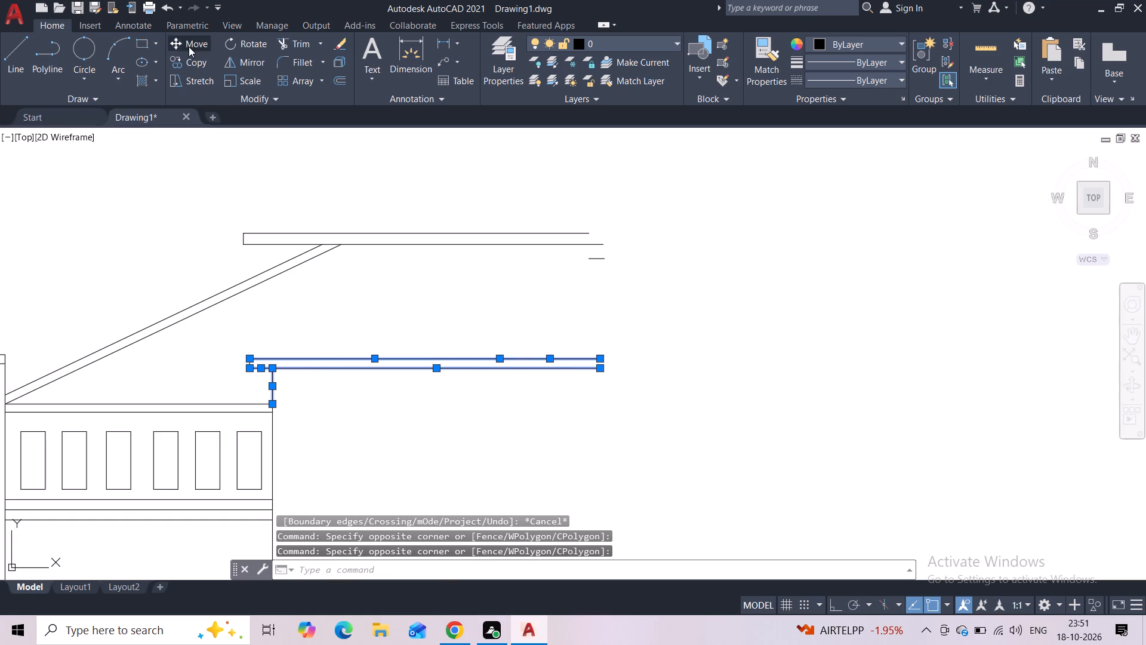
{"action": "left_click", "coordinate": [276, 403]}
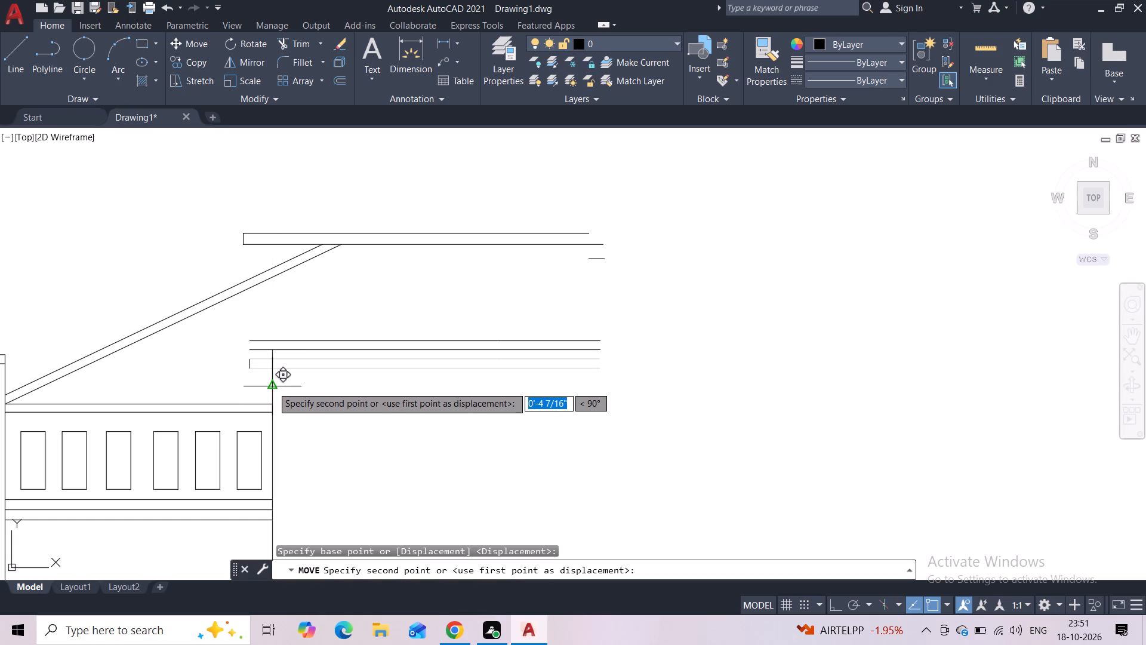
{"action": "left_click", "coordinate": [272, 386]}
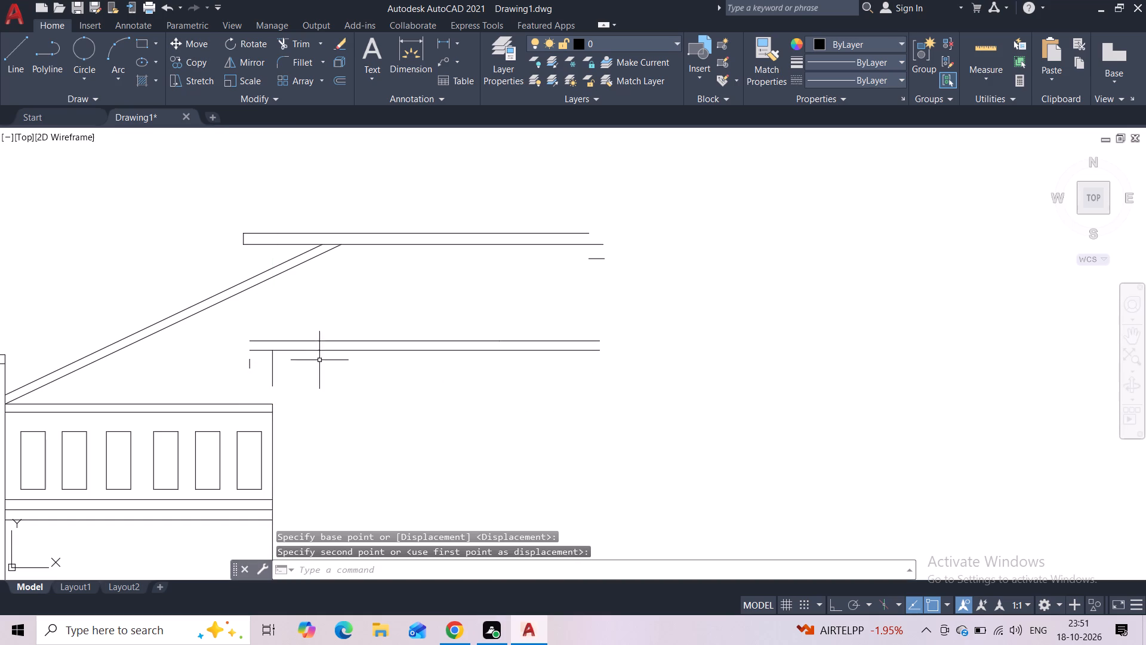
Draw a vertical line closing the open end of the raised lower slab near the sloping roof.
{"action": "scroll", "coordinate": [338, 408], "scroll_direction": "up", "scroll_amount": 1}
{"action": "middle_click_drag", "start_coordinate": [338, 408], "coordinate": [437, 339]}
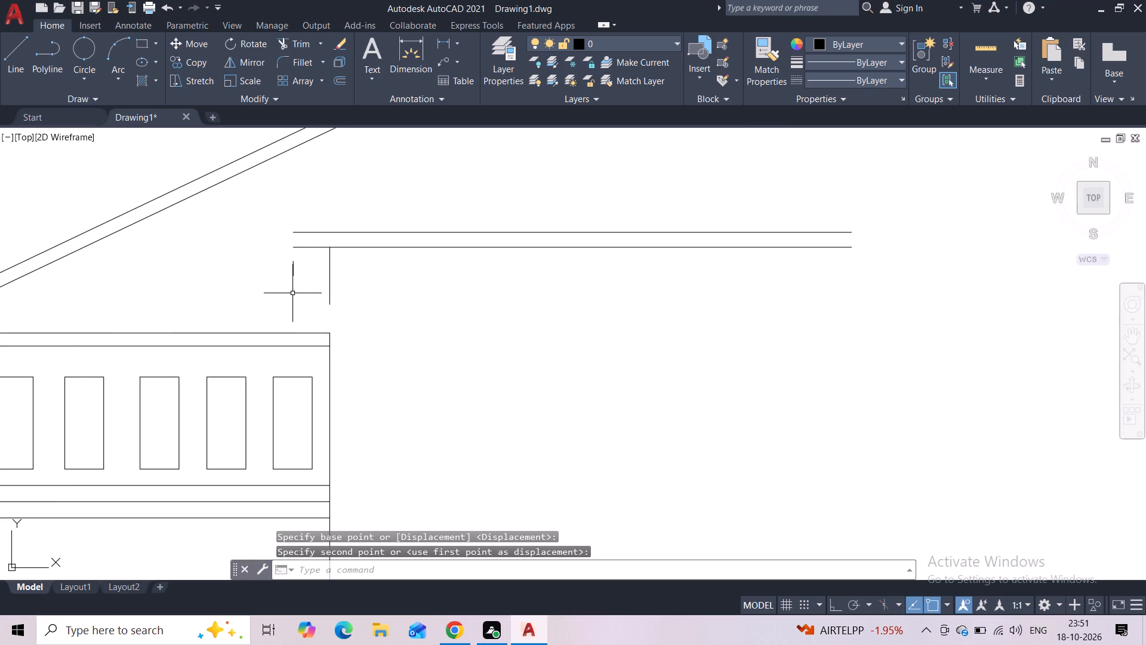
{"action": "left_click", "coordinate": [6, 56]}
{"action": "scroll", "coordinate": [263, 224], "scroll_direction": "up", "scroll_amount": 1}
{"action": "left_click", "coordinate": [305, 236]}
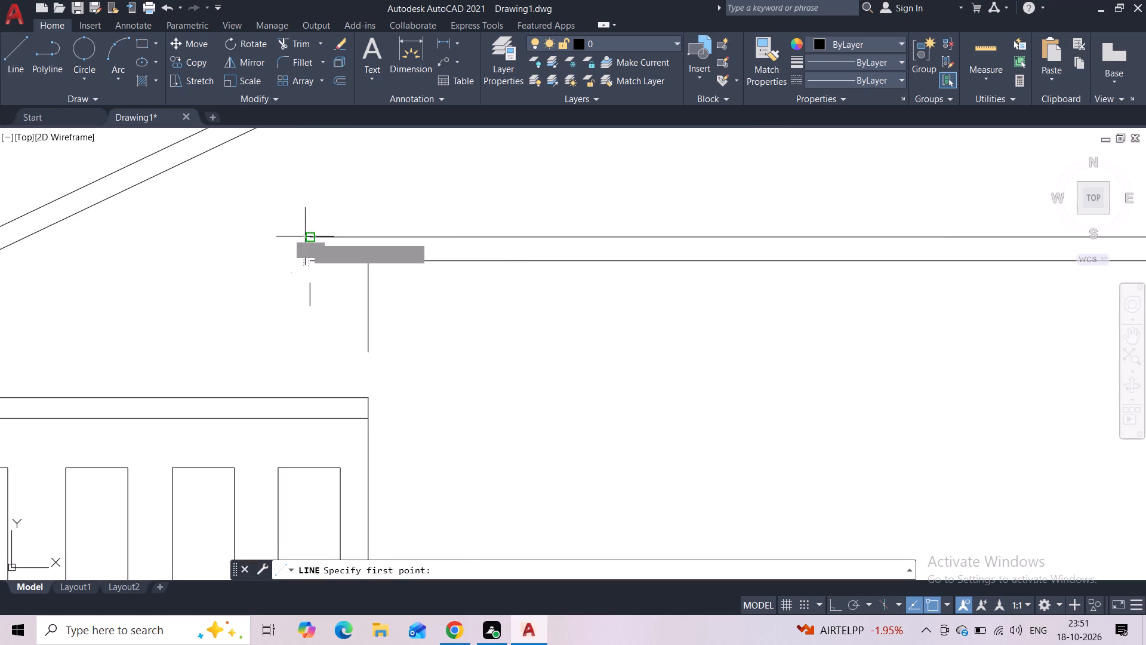
{"action": "left_click", "coordinate": [317, 259]}
{"action": "key", "text": "Escape"}
{"action": "key", "text": "c"}
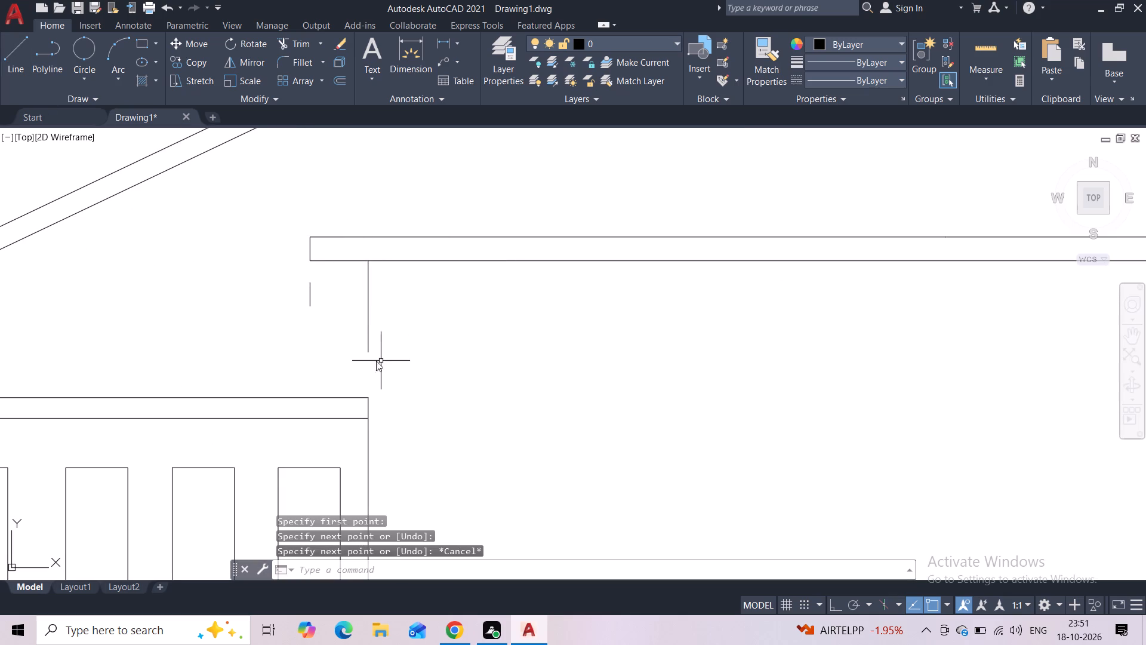
{"action": "key", "text": "Escape"}
Draw a vertical line from the raised wall segment's lower end to the banded section's upper corner.
{"action": "left_click", "coordinate": [16, 74]}
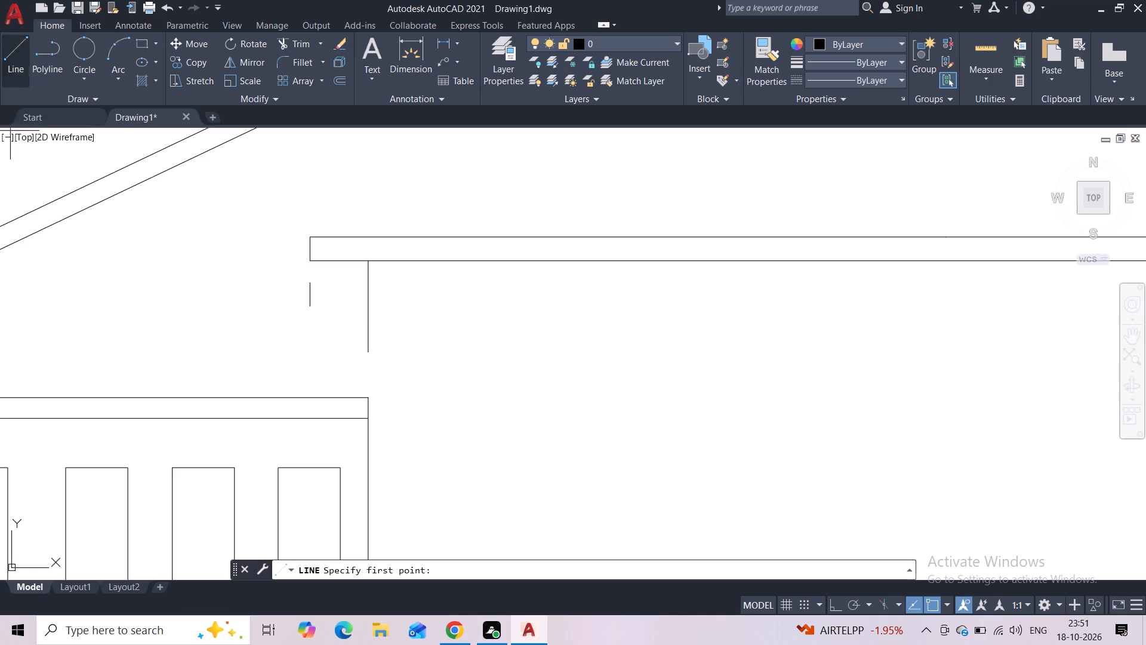
{"action": "left_click", "coordinate": [365, 349]}
{"action": "left_click", "coordinate": [365, 395]}
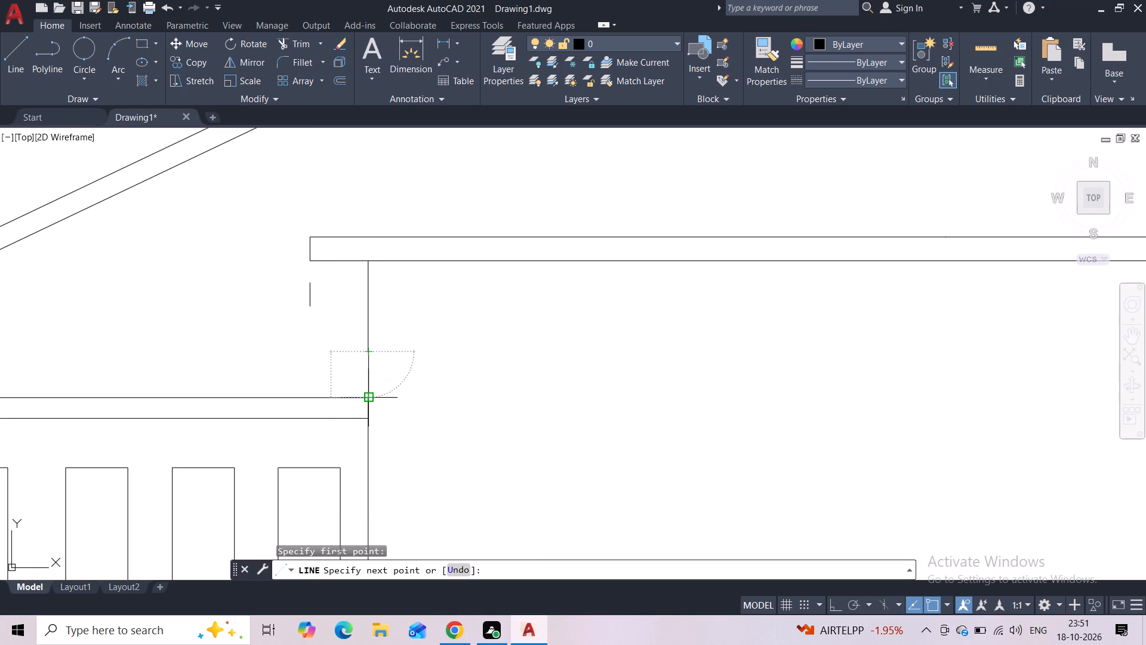
Delete the stray short vertical segment below the lower slab's closed end and the short leftover piece under the upper slab's open end.
{"action": "key", "text": "Escape"}
{"action": "left_click", "coordinate": [323, 284]}
{"action": "left_click", "coordinate": [273, 306]}
{"action": "key", "text": "Delete"}
{"action": "scroll", "coordinate": [376, 391], "scroll_direction": "down", "scroll_amount": 5}
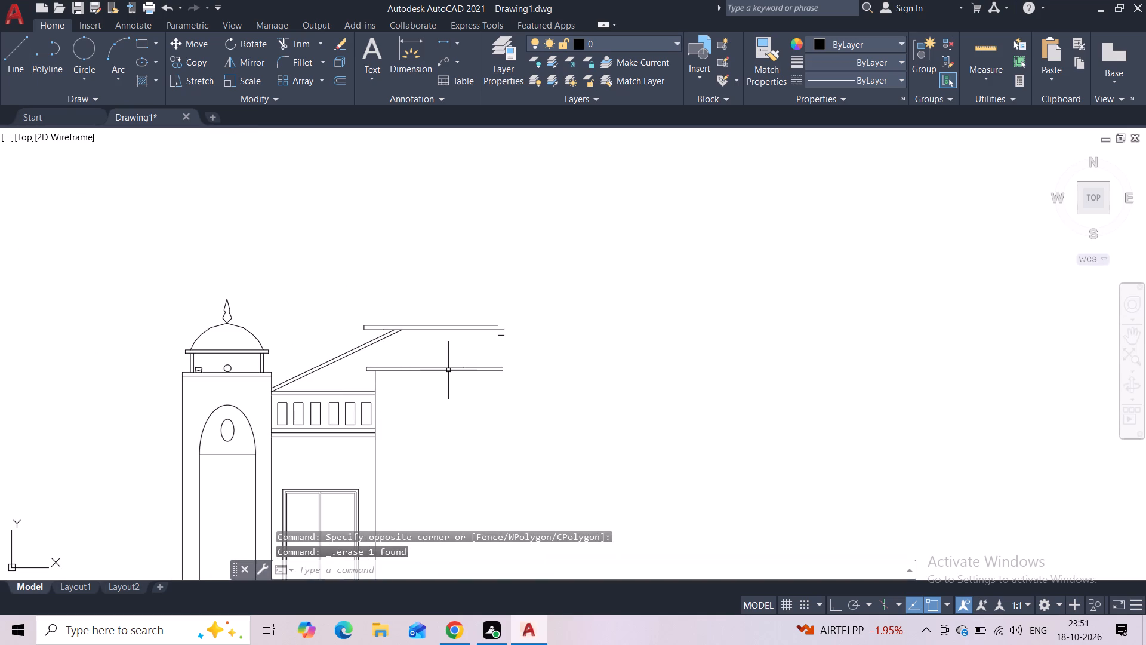
{"action": "scroll", "coordinate": [495, 348], "scroll_direction": "up", "scroll_amount": 2}
{"action": "left_click", "coordinate": [513, 312]}
{"action": "left_click", "coordinate": [499, 327]}
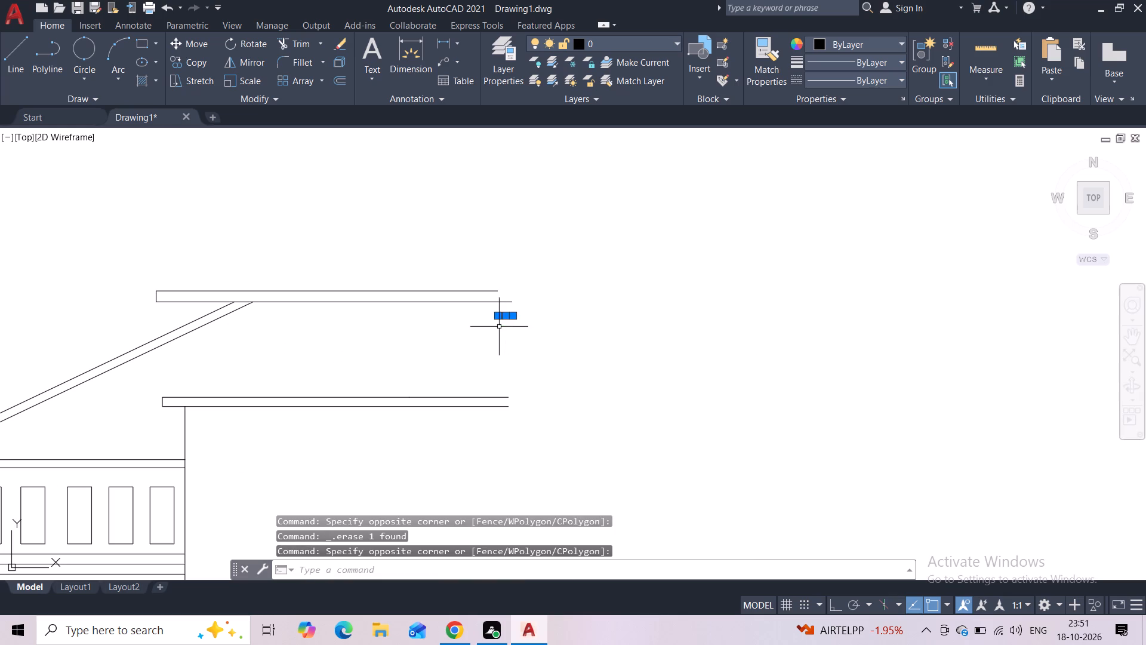
{"action": "key", "text": "Delete"}
Examine the overall elevation and how the sloping roof meets the two raised slabs.
{"action": "scroll", "coordinate": [499, 327], "scroll_direction": "down", "scroll_amount": 3}
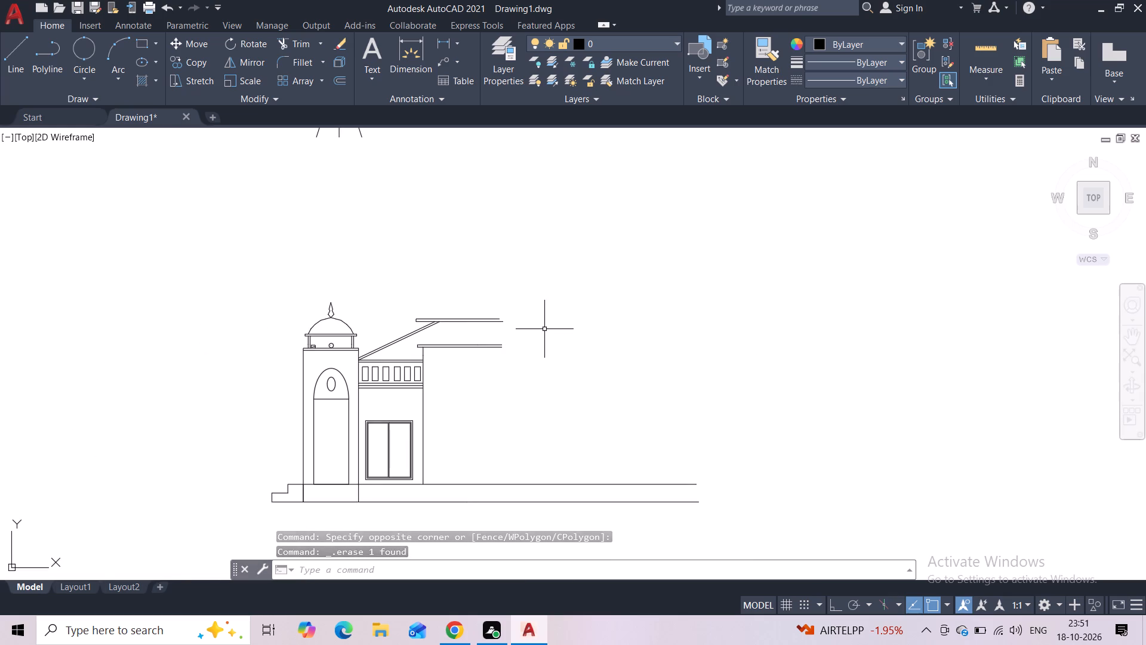
{"action": "scroll", "coordinate": [430, 331], "scroll_direction": "up", "scroll_amount": 2}
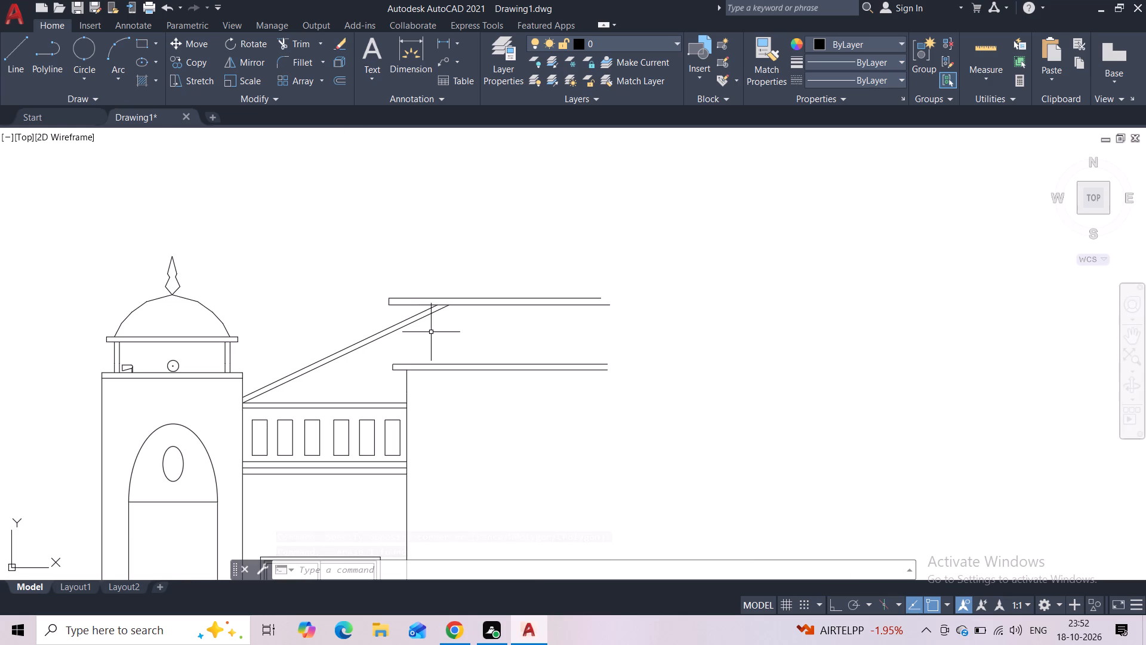
{"action": "scroll", "coordinate": [431, 332], "scroll_direction": "up", "scroll_amount": 1}
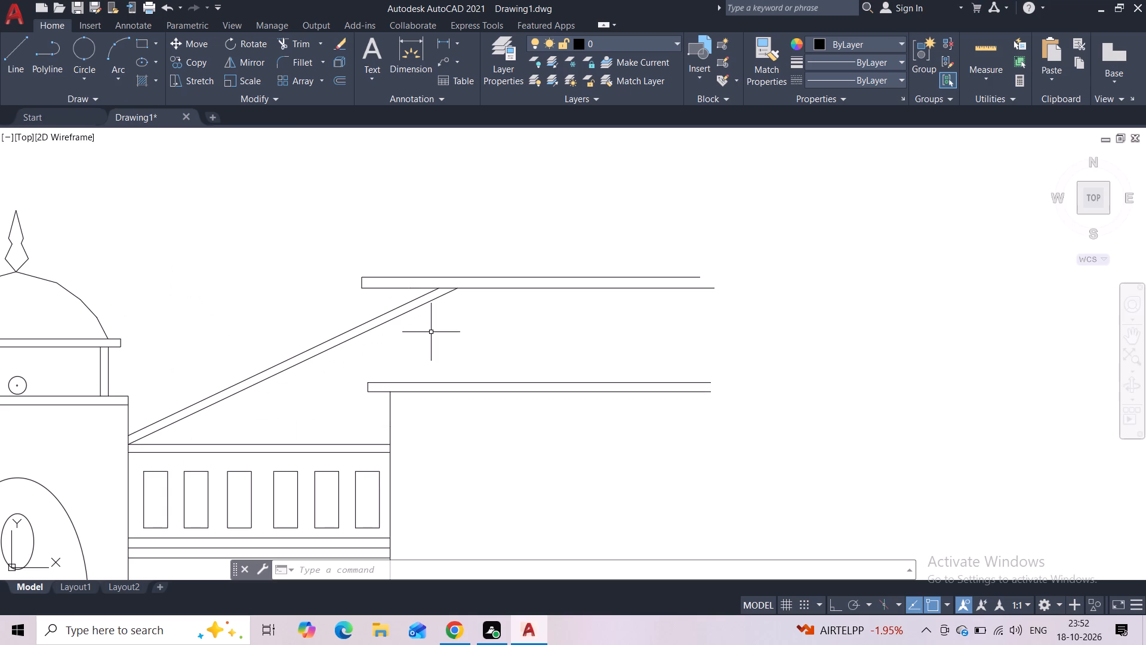
{"action": "scroll", "coordinate": [431, 333], "scroll_direction": "down", "scroll_amount": 1}
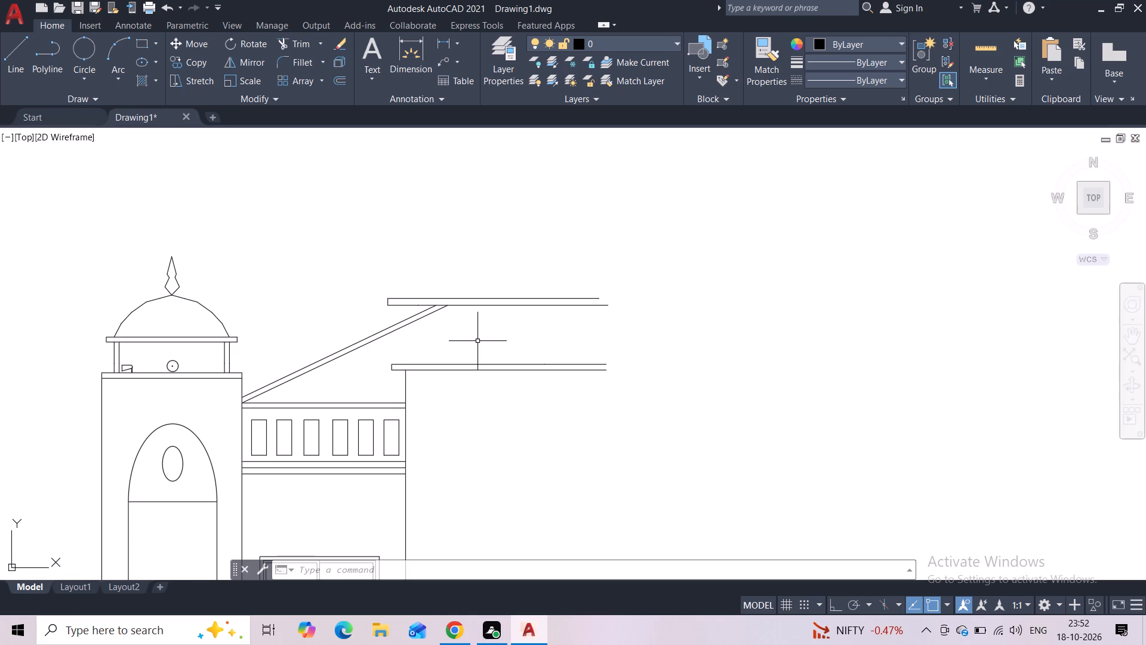
{"action": "scroll", "coordinate": [476, 342], "scroll_direction": "down", "scroll_amount": 3}
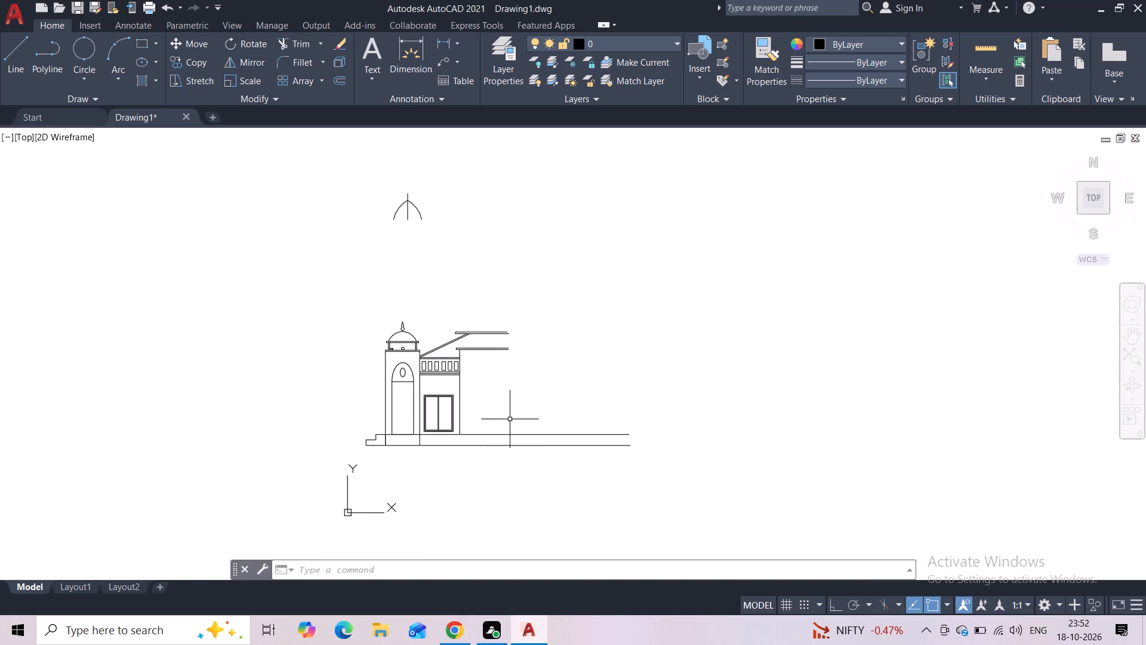
{"action": "scroll", "coordinate": [489, 396], "scroll_direction": "up", "scroll_amount": 2}
{"action": "middle_click_drag", "start_coordinate": [473, 361], "coordinate": [484, 396]}
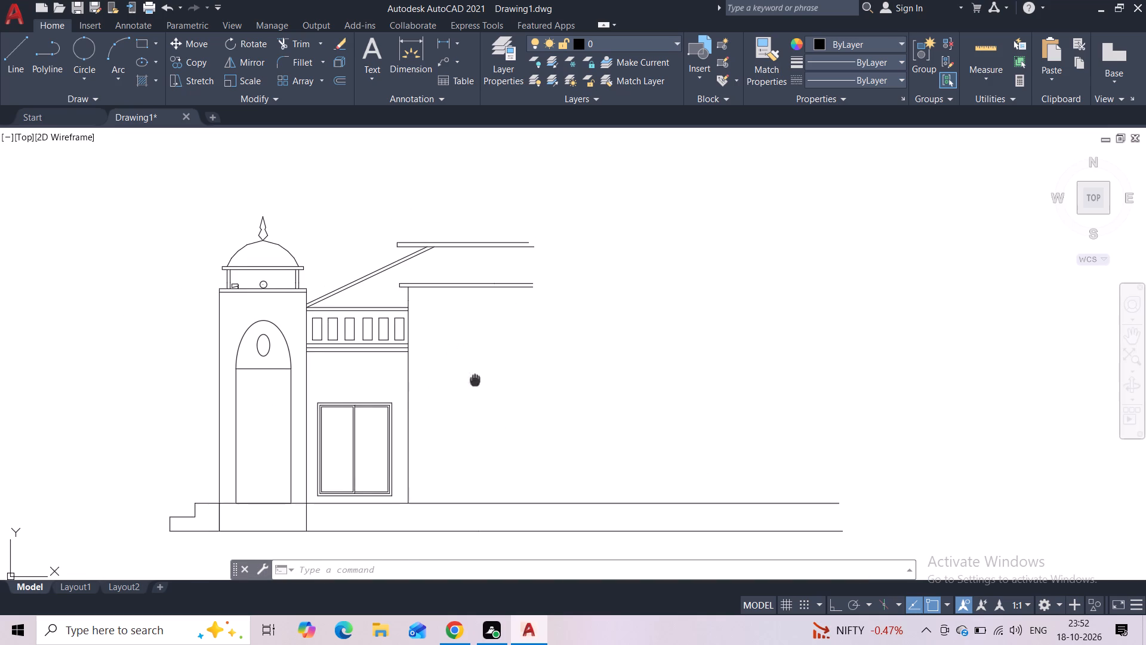
{"action": "middle_click_drag", "start_coordinate": [484, 396], "coordinate": [506, 439]}
Copy both sloping roof lines into the empty space beyond the open ends of the slabs.
{"action": "scroll", "coordinate": [456, 367], "scroll_direction": "up", "scroll_amount": 2}
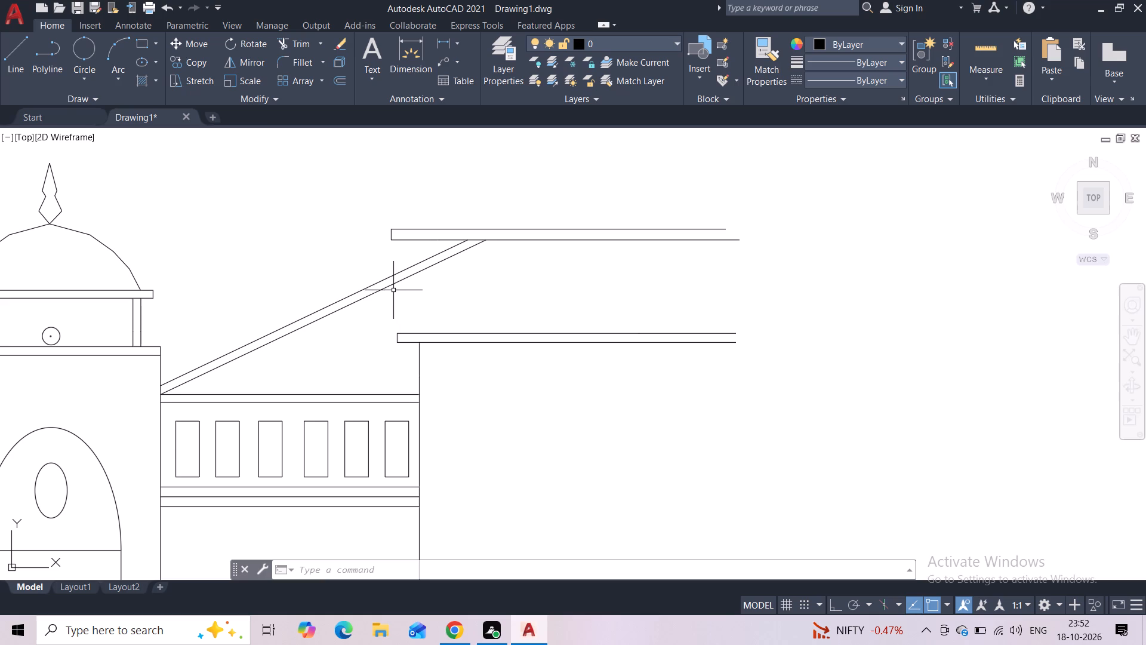
{"action": "left_click", "coordinate": [375, 272]}
{"action": "left_click", "coordinate": [385, 300]}
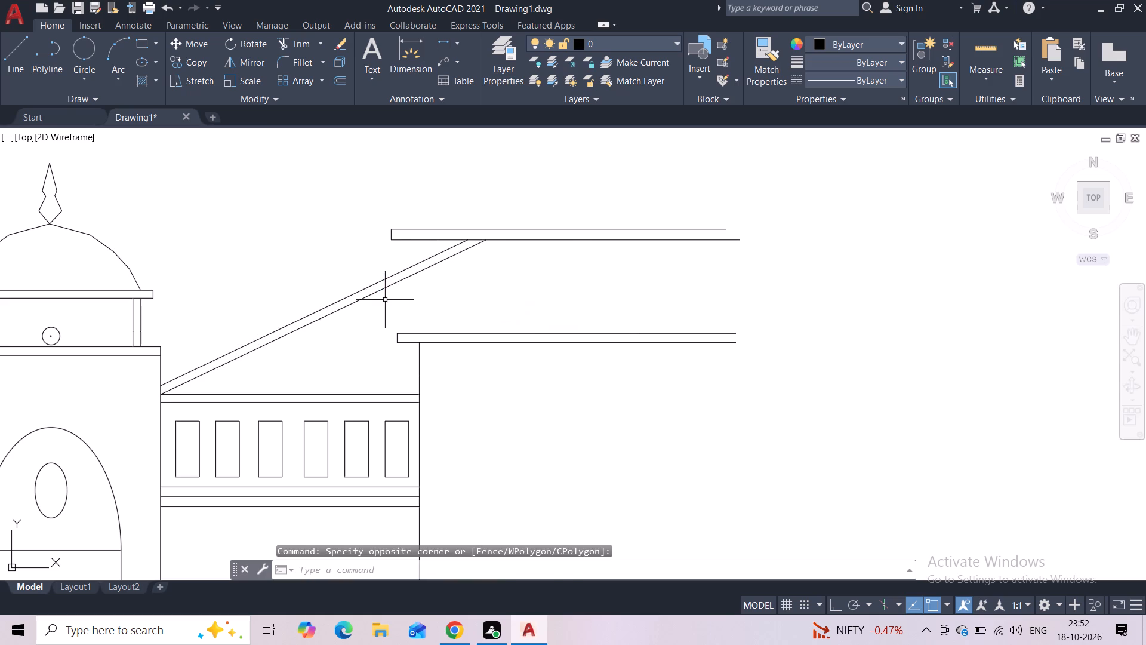
{"action": "left_click", "coordinate": [393, 299]}
{"action": "left_click", "coordinate": [367, 282]}
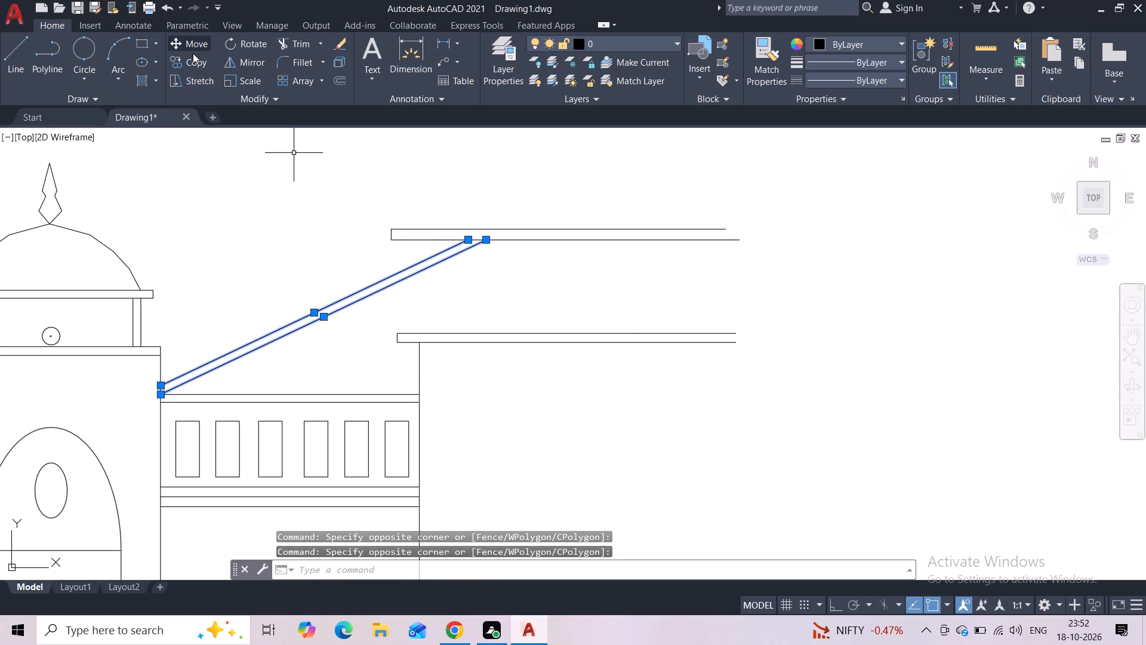
{"action": "left_click", "coordinate": [195, 64]}
{"action": "left_click", "coordinate": [344, 304]}
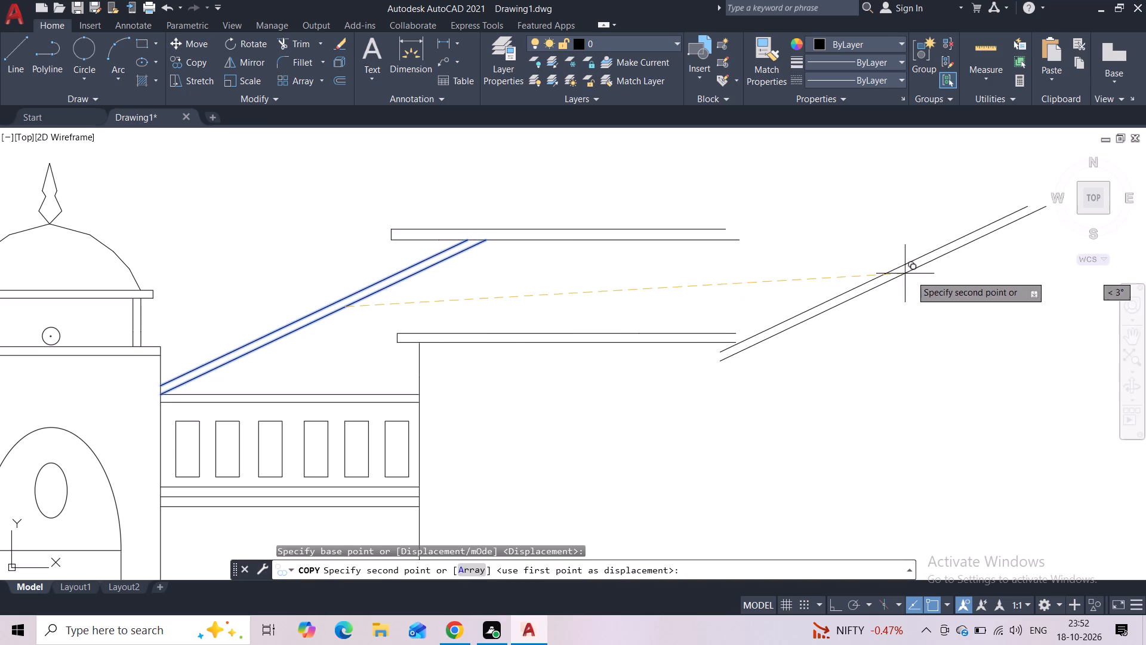
{"action": "left_click", "coordinate": [960, 424]}
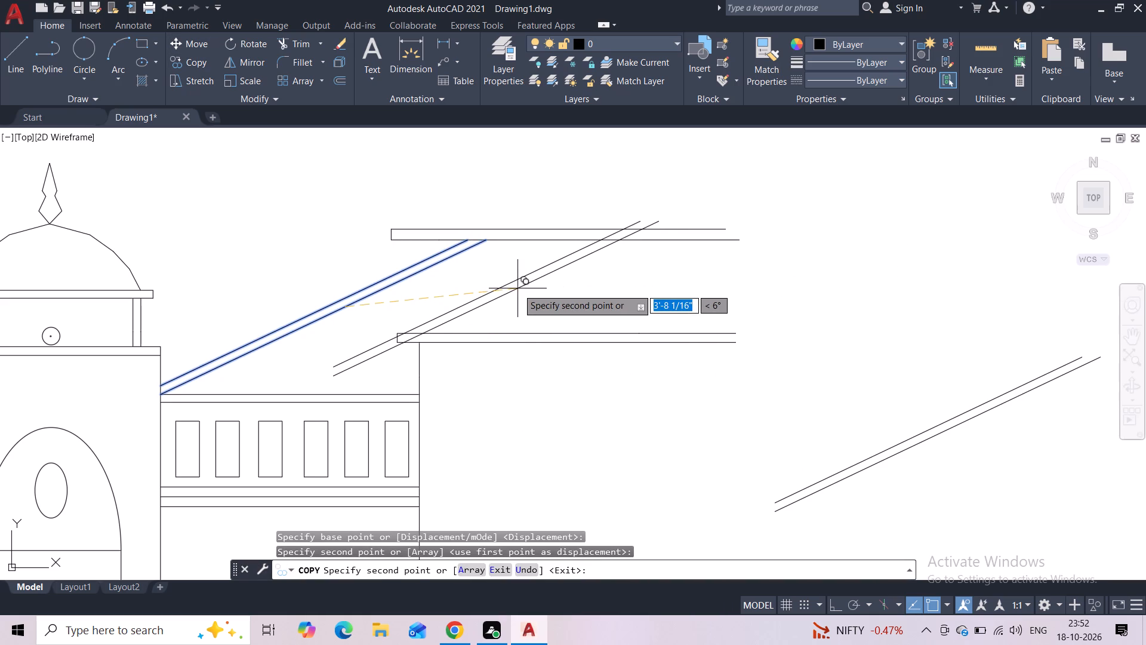
{"action": "key", "text": "Escape"}
Delete the original pair of sloping roof lines between the tower and the upper slab.
{"action": "left_click", "coordinate": [470, 296]}
{"action": "left_click", "coordinate": [292, 297]}
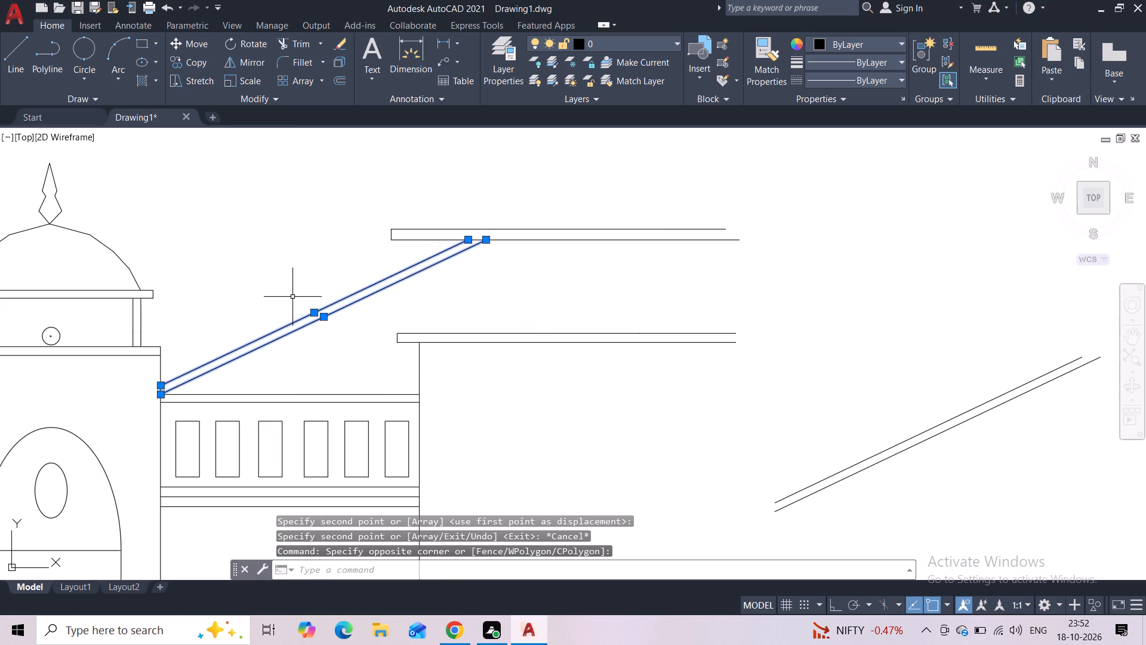
{"action": "key", "text": "Delete"}
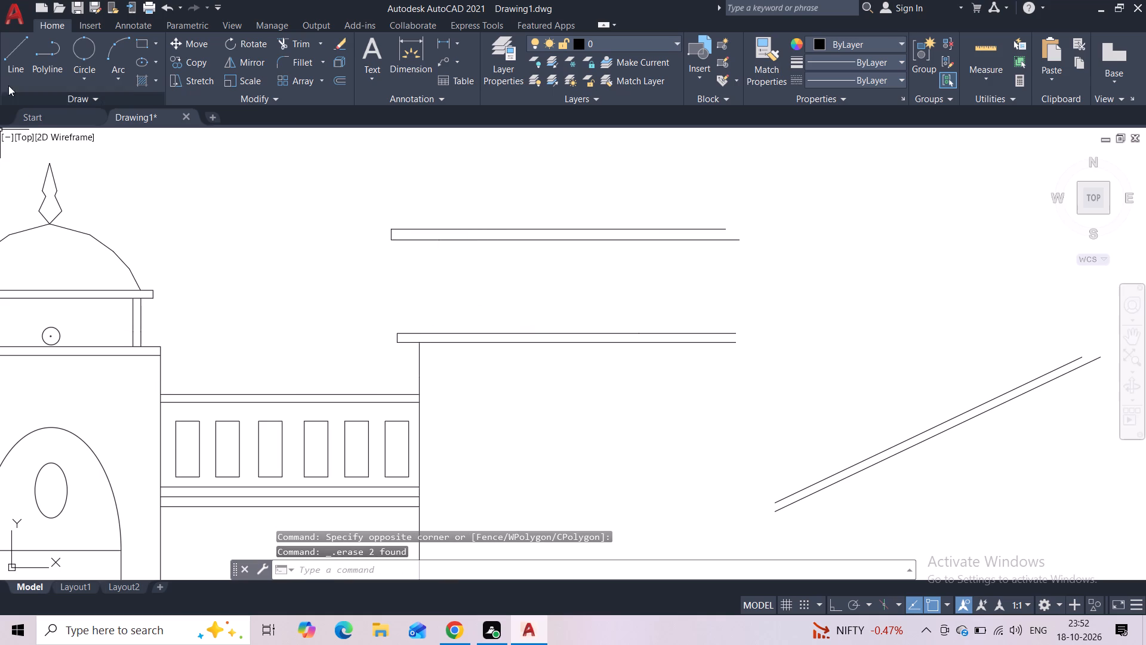
Draw a sloping line about 6'-3 3/4" long at about 31° from the band's top corner at the tower to the upper slab's underside.
{"action": "left_click", "coordinate": [14, 70]}
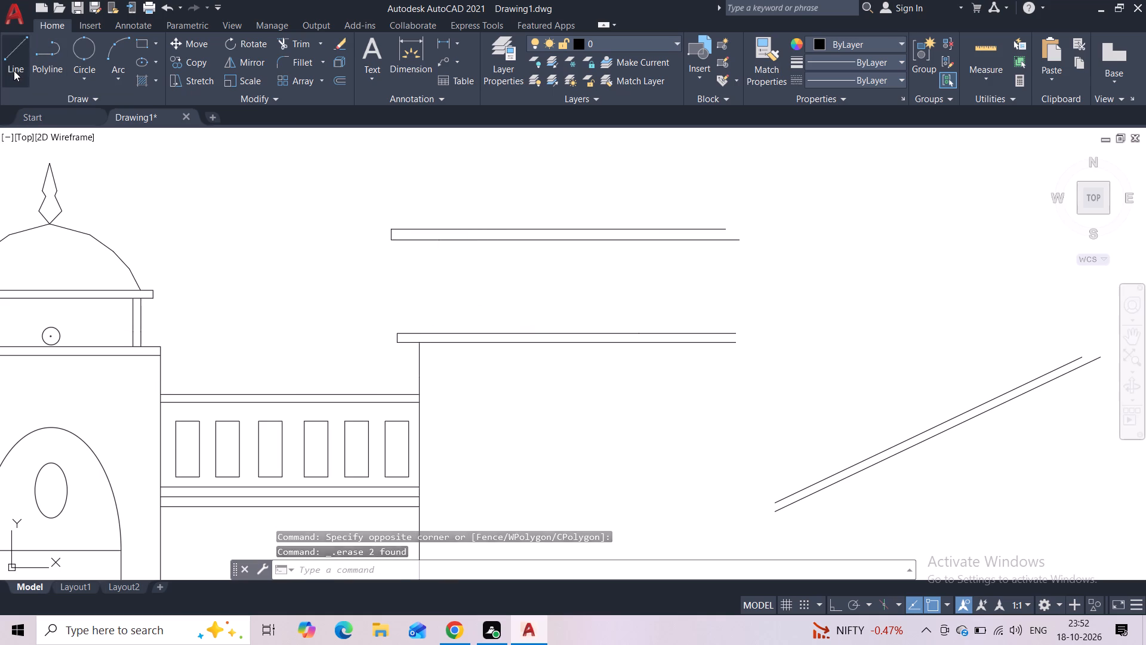
{"action": "left_click", "coordinate": [161, 393]}
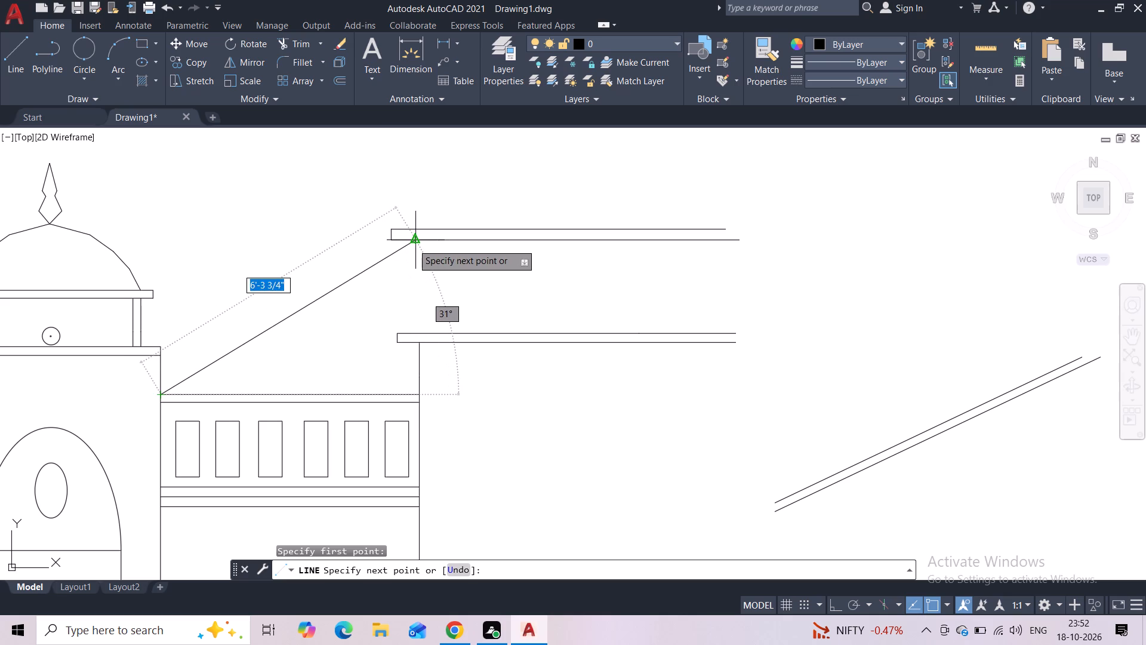
{"action": "left_click", "coordinate": [412, 244]}
{"action": "key", "text": "Escape"}
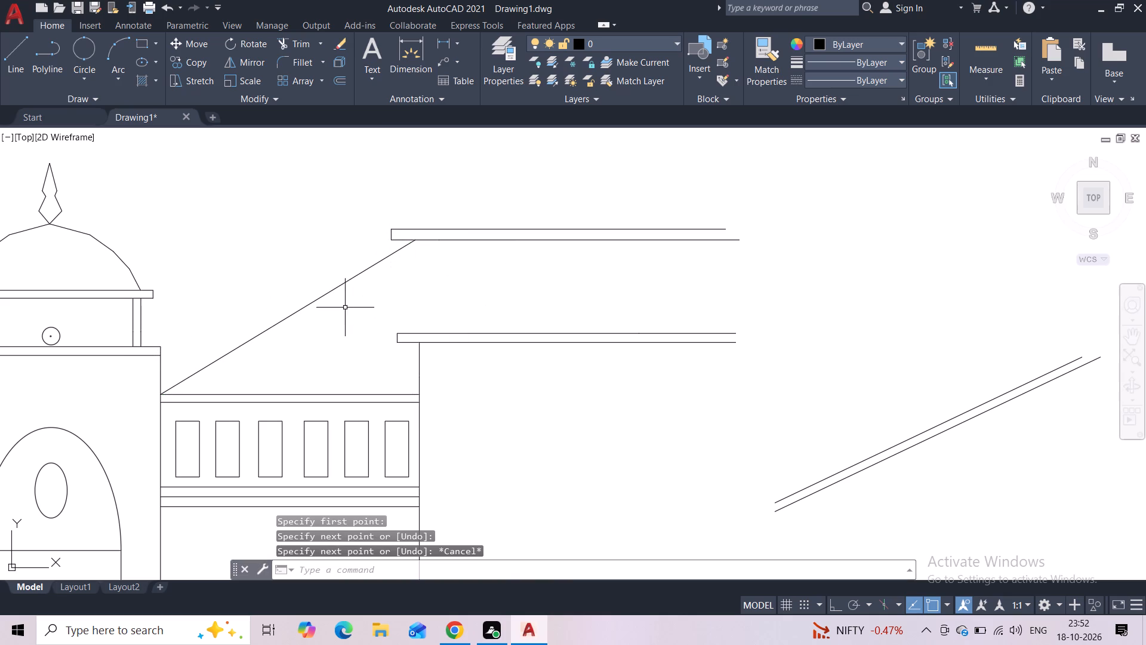
Offset the new sloping roof line 3" to its upper side.
{"action": "left_click", "coordinate": [281, 282]}
{"action": "left_click", "coordinate": [304, 328]}
{"action": "left_click", "coordinate": [307, 328]}
{"action": "left_click", "coordinate": [247, 300]}
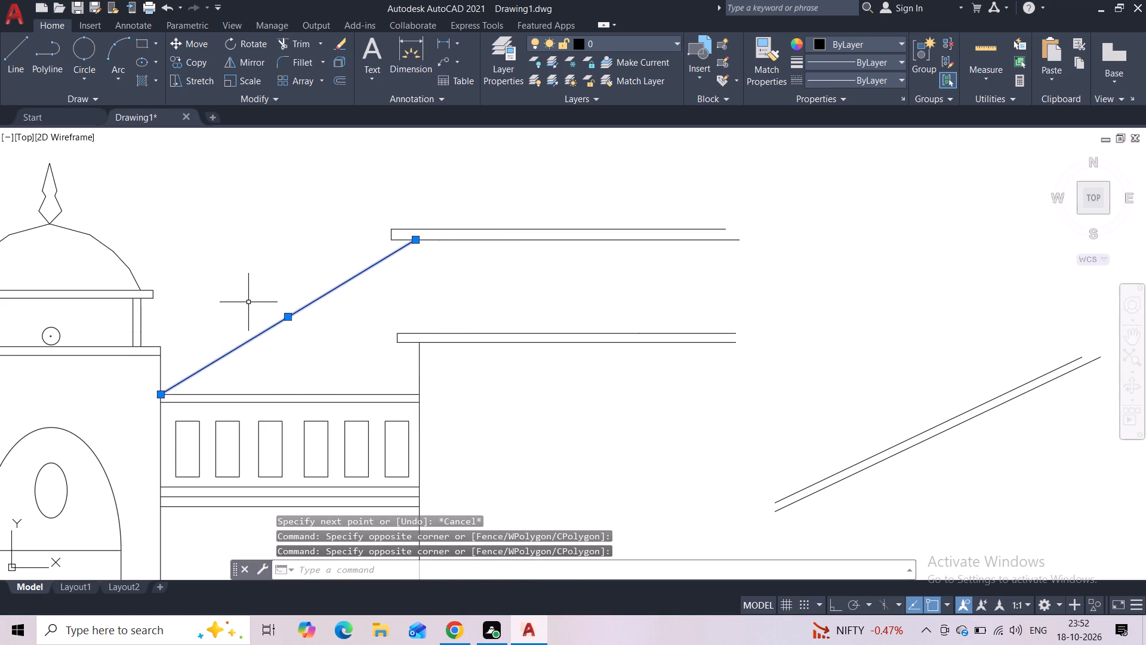
{"action": "left_click", "coordinate": [345, 81]}
{"action": "type", "text": "3\""}
{"action": "key", "text": "Return"}
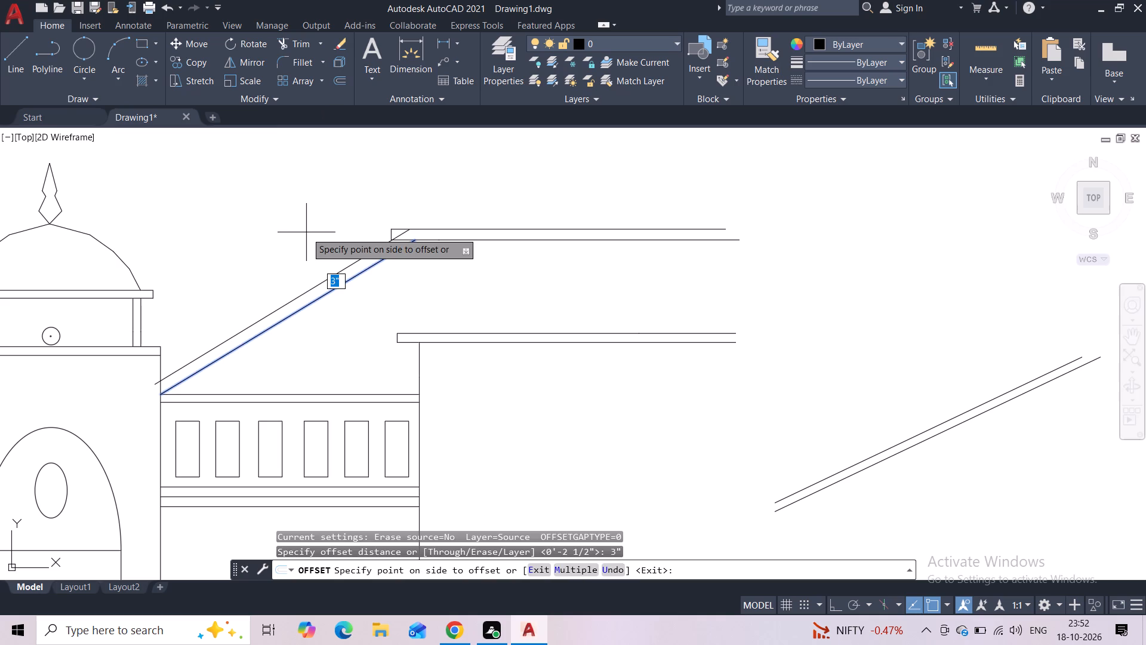
{"action": "left_click", "coordinate": [306, 232]}
{"action": "key", "text": "Escape"}
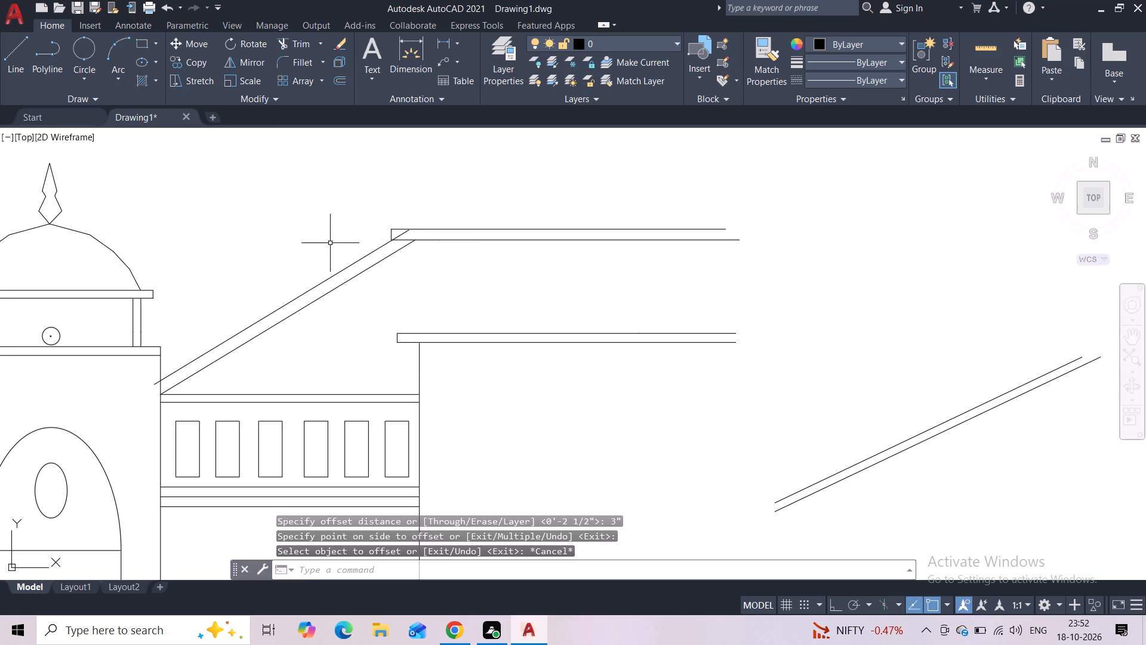
Trim the upper sloping line where it runs into the upper slab and where it passes the tower wall.
{"action": "scroll", "coordinate": [346, 285], "scroll_direction": "up", "scroll_amount": 1}
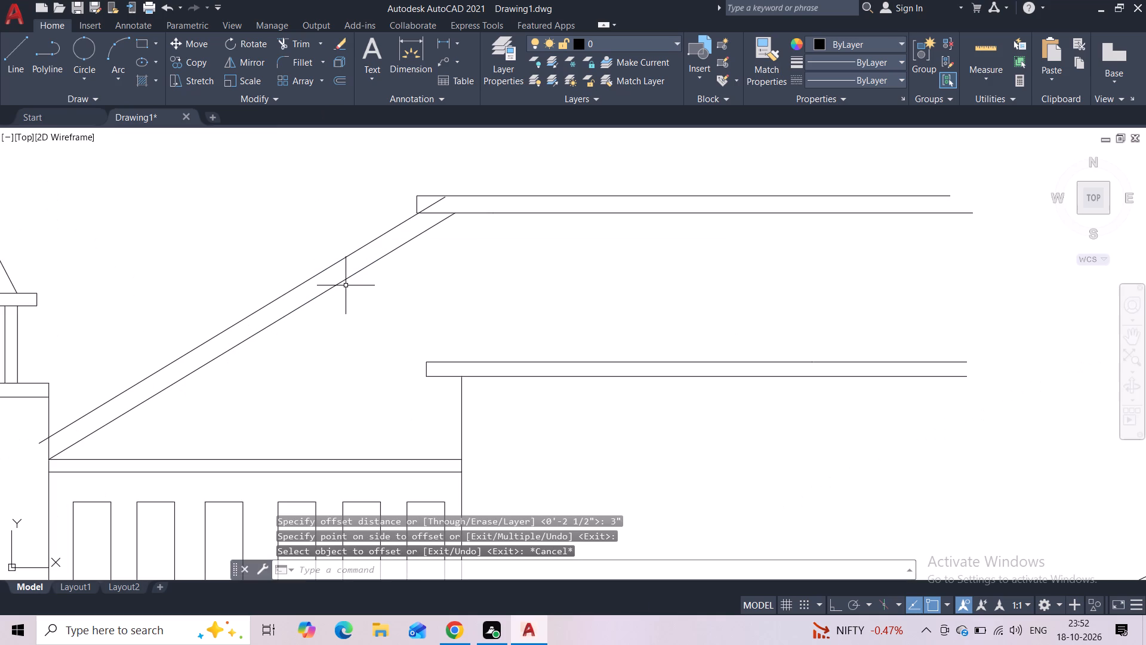
{"action": "scroll", "coordinate": [346, 296], "scroll_direction": "down", "scroll_amount": 2}
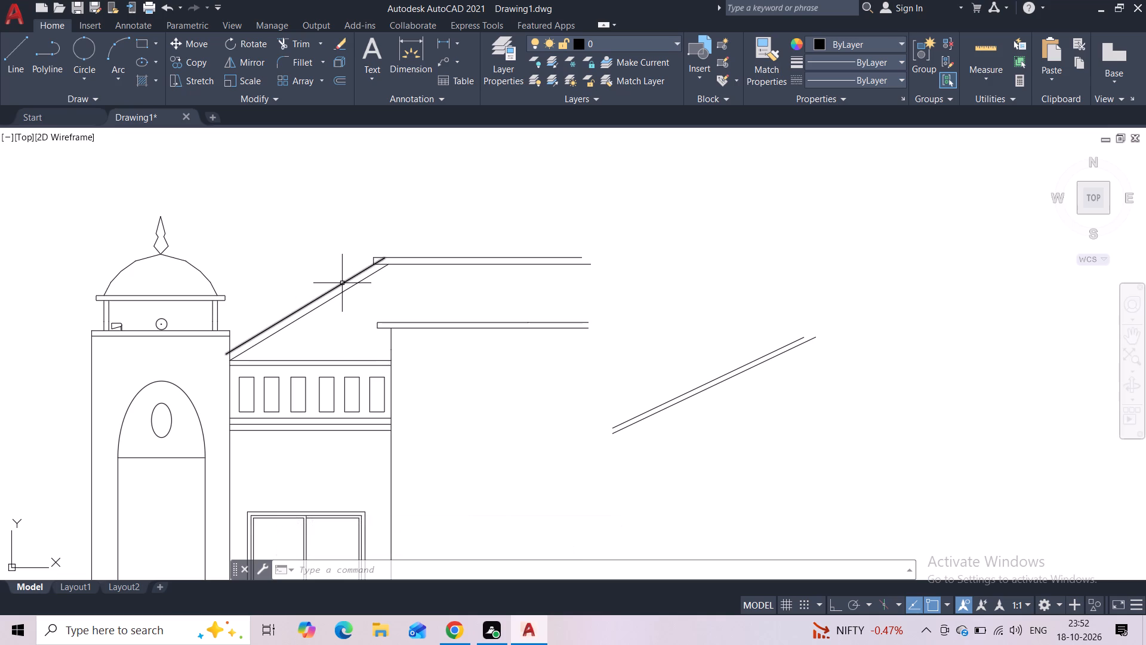
{"action": "scroll", "coordinate": [346, 280], "scroll_direction": "down", "scroll_amount": 2}
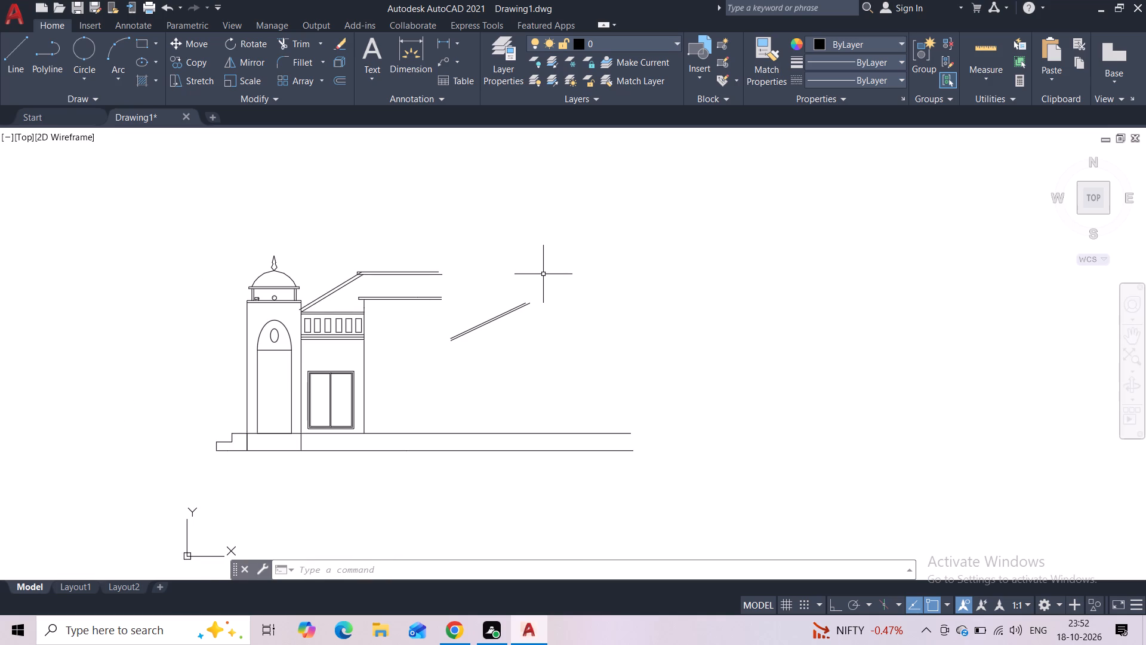
{"action": "scroll", "coordinate": [339, 302], "scroll_direction": "up", "scroll_amount": 2}
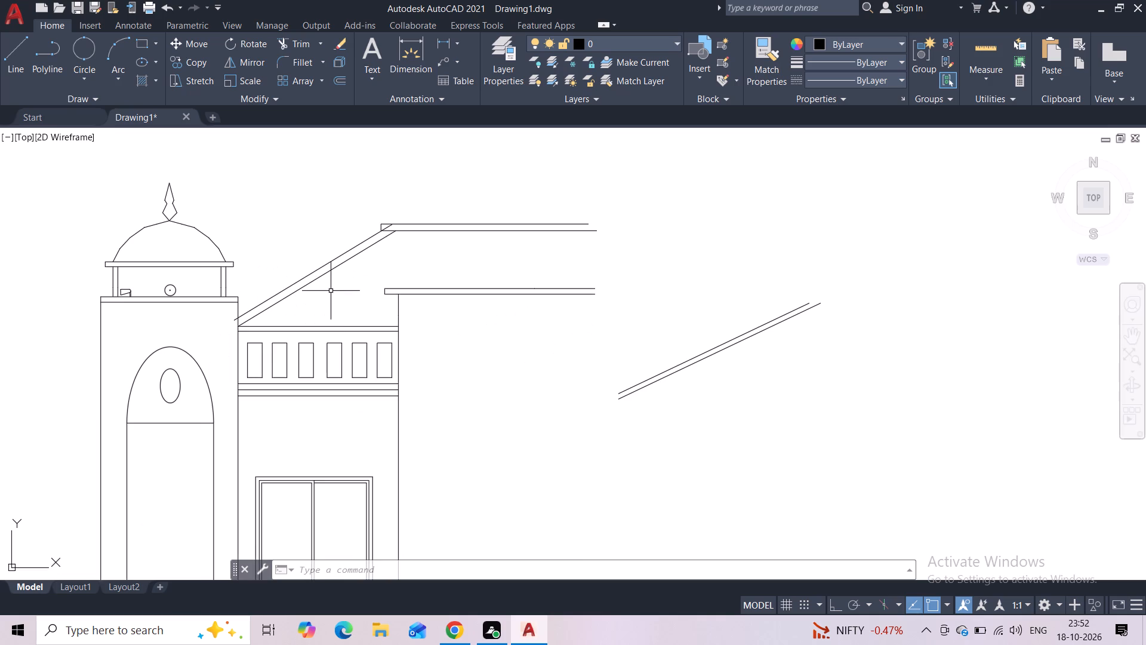
{"action": "scroll", "coordinate": [396, 236], "scroll_direction": "up", "scroll_amount": 2}
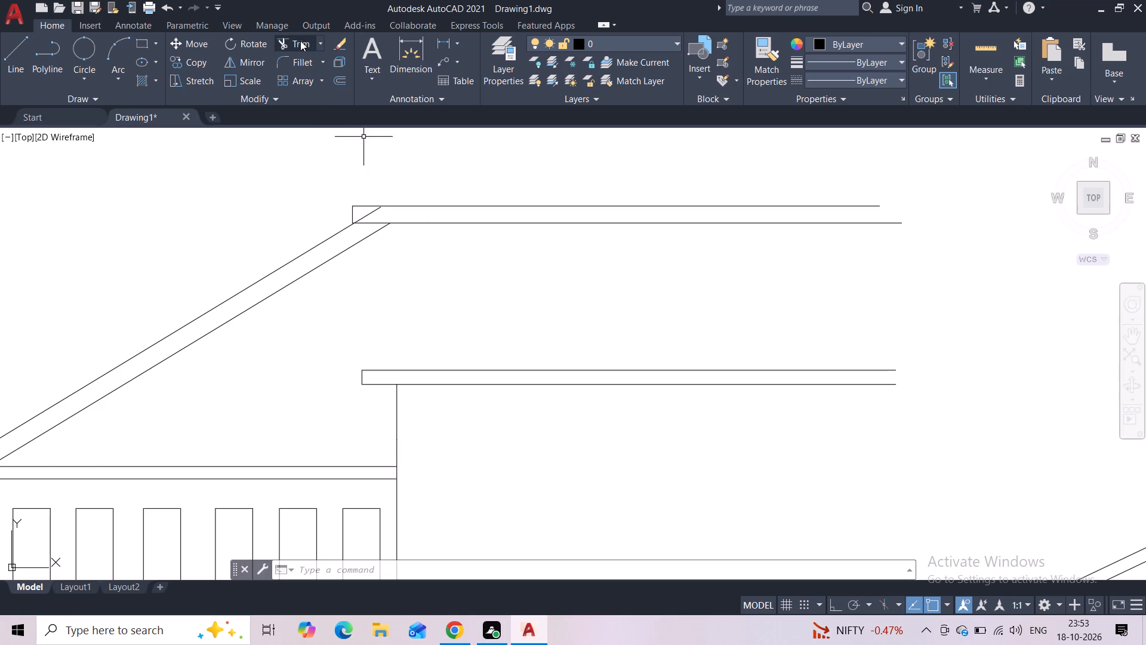
{"action": "left_click", "coordinate": [300, 41]}
{"action": "scroll", "coordinate": [378, 207], "scroll_direction": "up", "scroll_amount": 2}
{"action": "left_click_drag", "start_coordinate": [338, 223], "coordinate": [353, 240]}
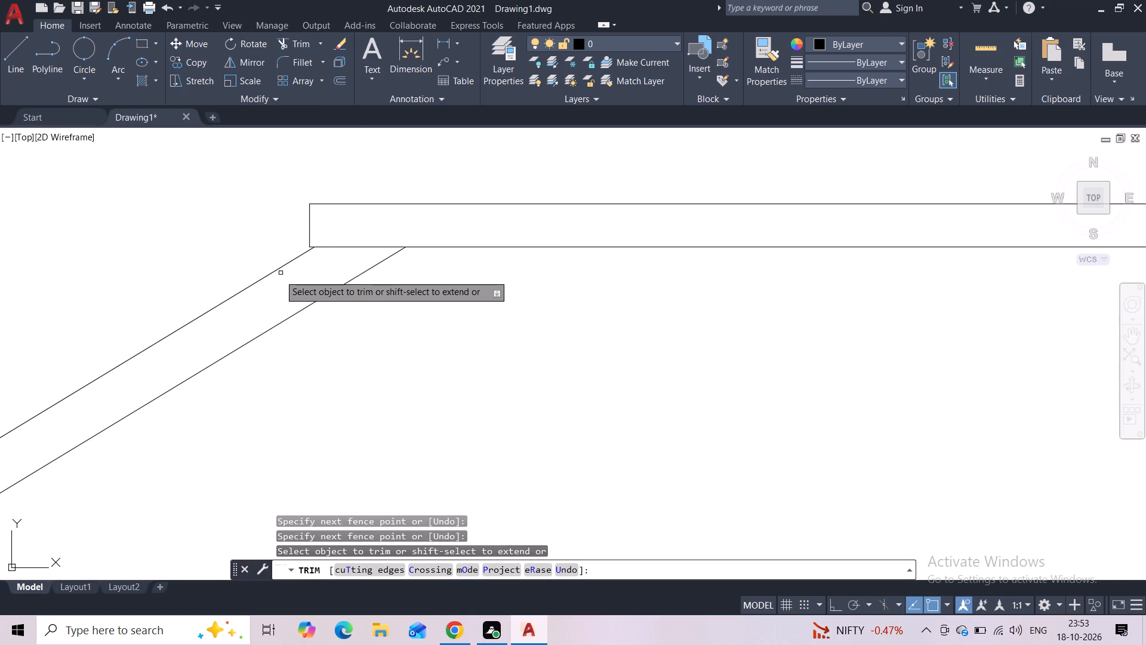
{"action": "scroll", "coordinate": [279, 275], "scroll_direction": "down", "scroll_amount": 2}
{"action": "middle_click_drag", "start_coordinate": [353, 360], "coordinate": [714, 272]}
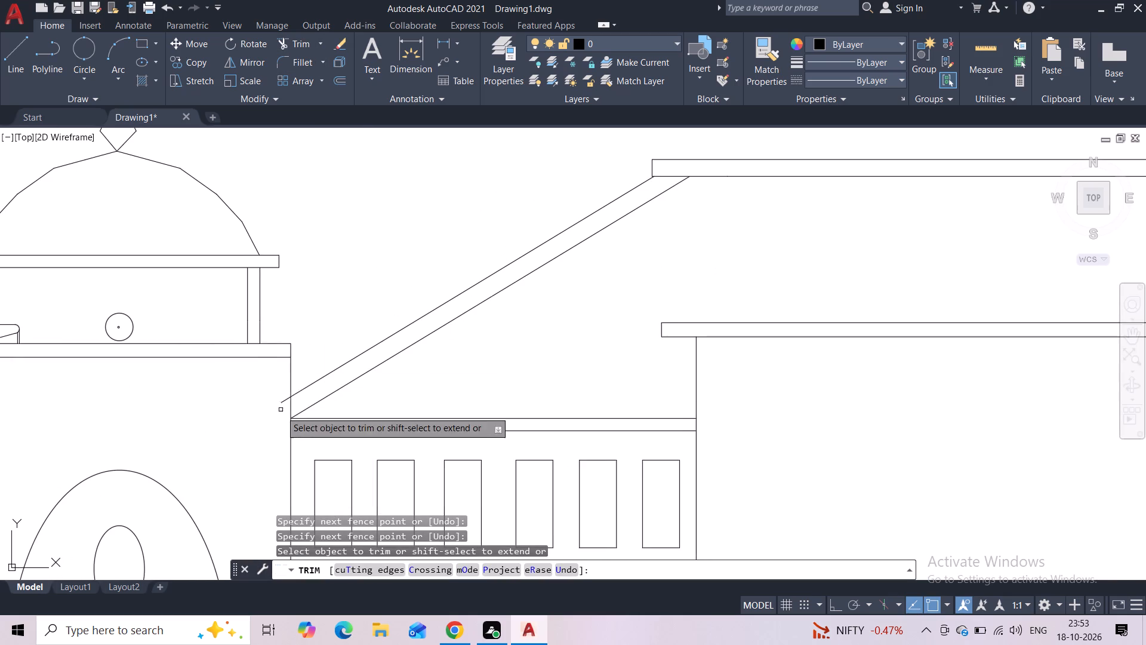
{"action": "scroll", "coordinate": [281, 411], "scroll_direction": "up", "scroll_amount": 2}
{"action": "left_click_drag", "start_coordinate": [278, 365], "coordinate": [291, 403]}
{"action": "scroll", "coordinate": [328, 373], "scroll_direction": "down", "scroll_amount": 5}
{"action": "scroll", "coordinate": [507, 352], "scroll_direction": "down", "scroll_amount": 2}
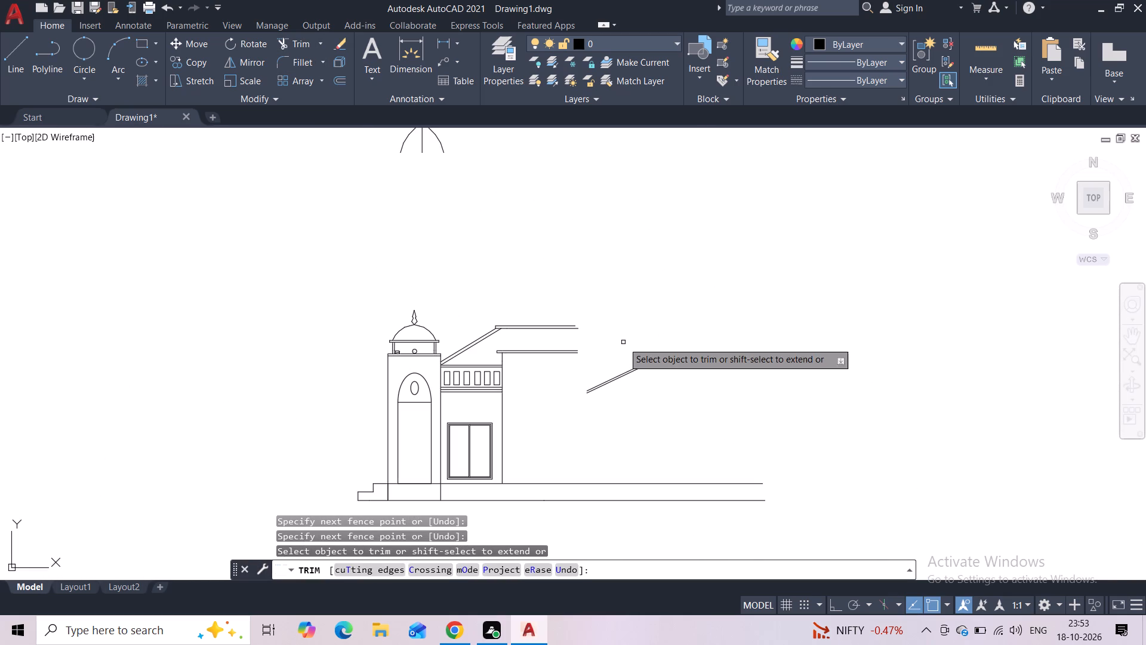
{"action": "scroll", "coordinate": [537, 334], "scroll_direction": "up", "scroll_amount": 3}
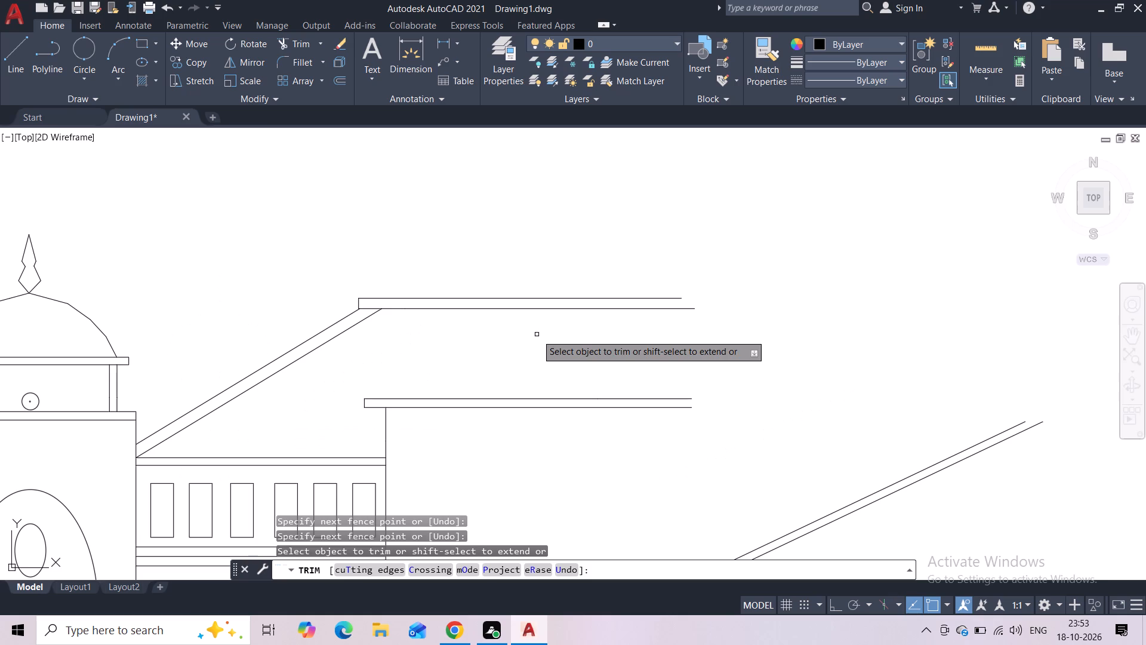
{"action": "key", "text": "Escape"}
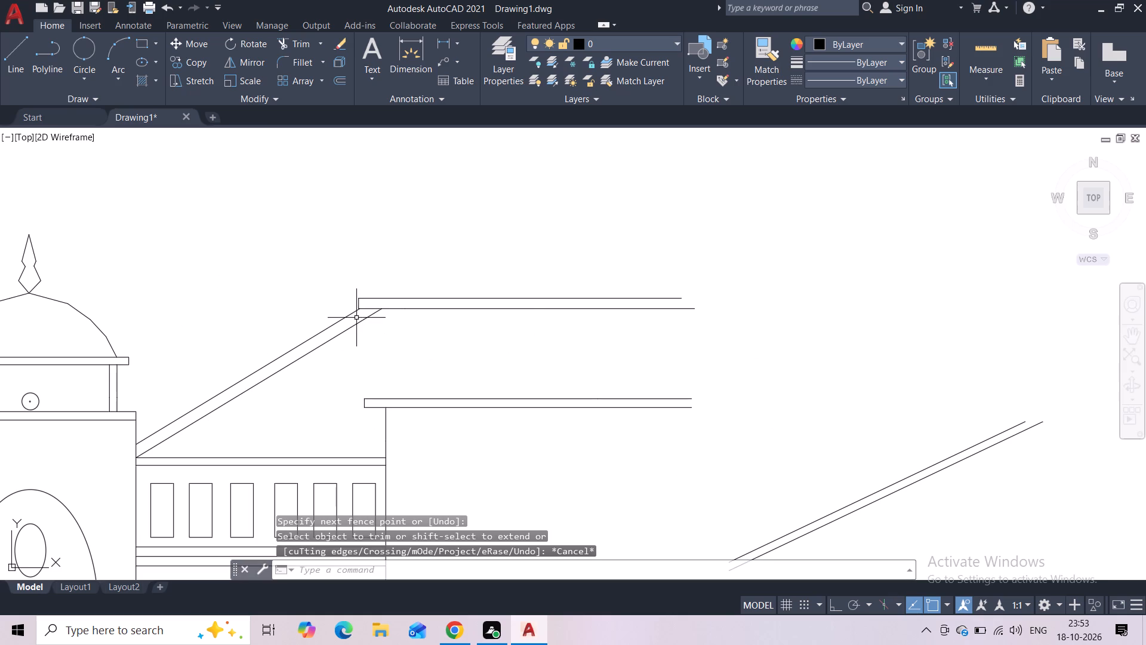
Join the upper slab's end edge, top line and underside segments into one polyline.
{"action": "scroll", "coordinate": [359, 313], "scroll_direction": "up", "scroll_amount": 3}
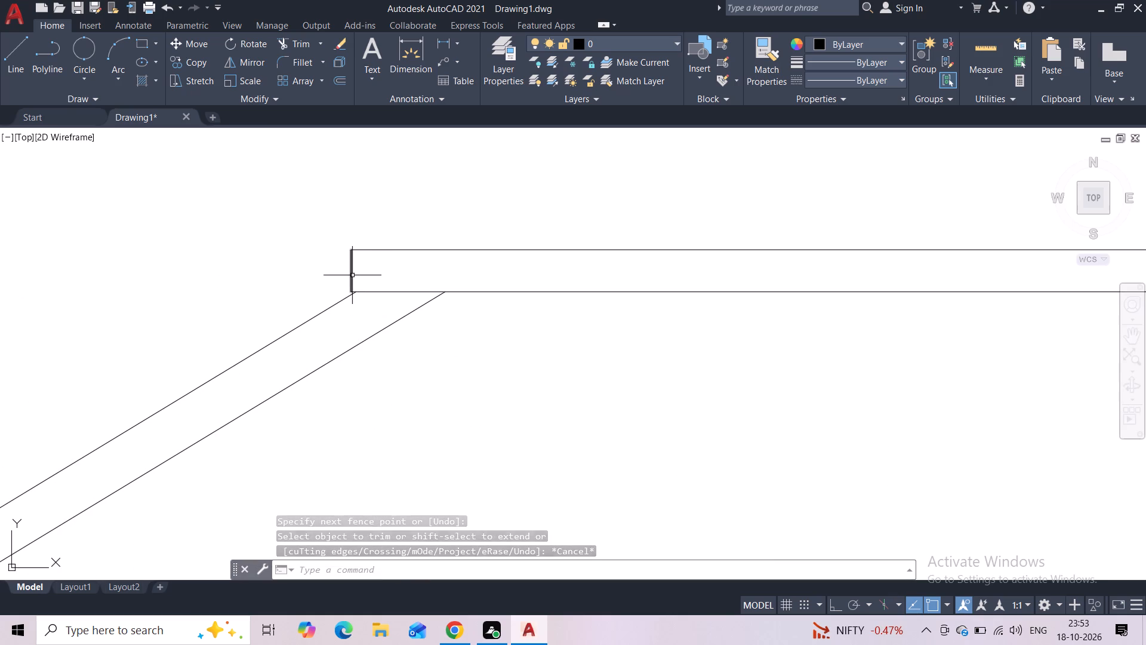
{"action": "left_click", "coordinate": [350, 278]}
{"action": "left_click", "coordinate": [377, 254]}
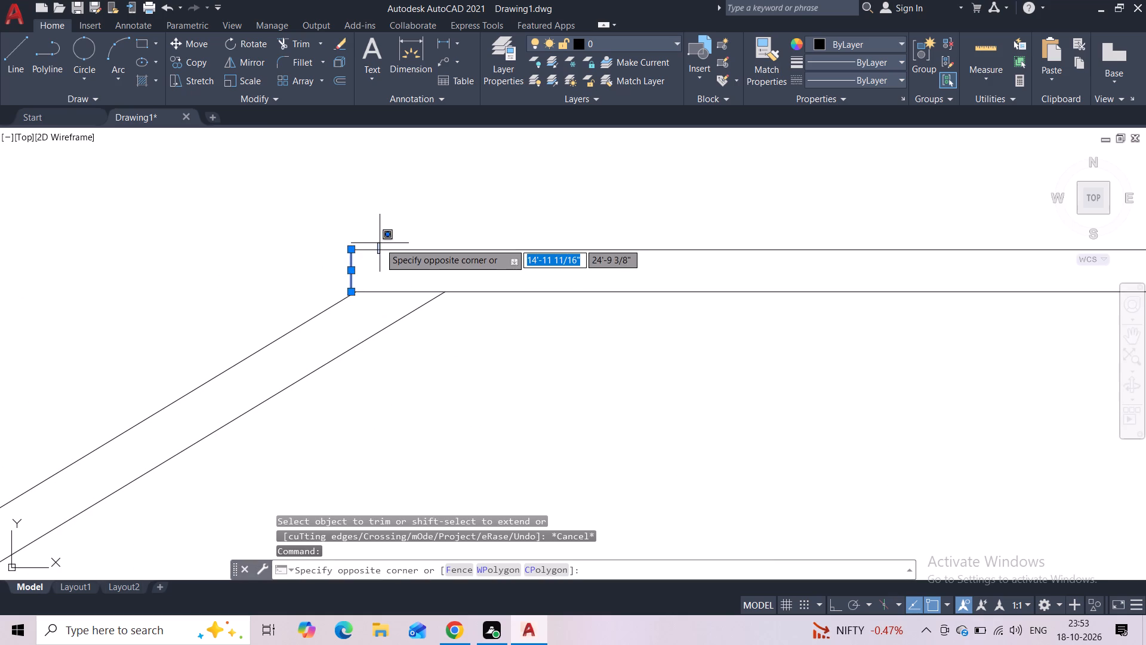
{"action": "left_click", "coordinate": [378, 246]}
{"action": "left_click", "coordinate": [372, 258]}
{"action": "left_click", "coordinate": [380, 245]}
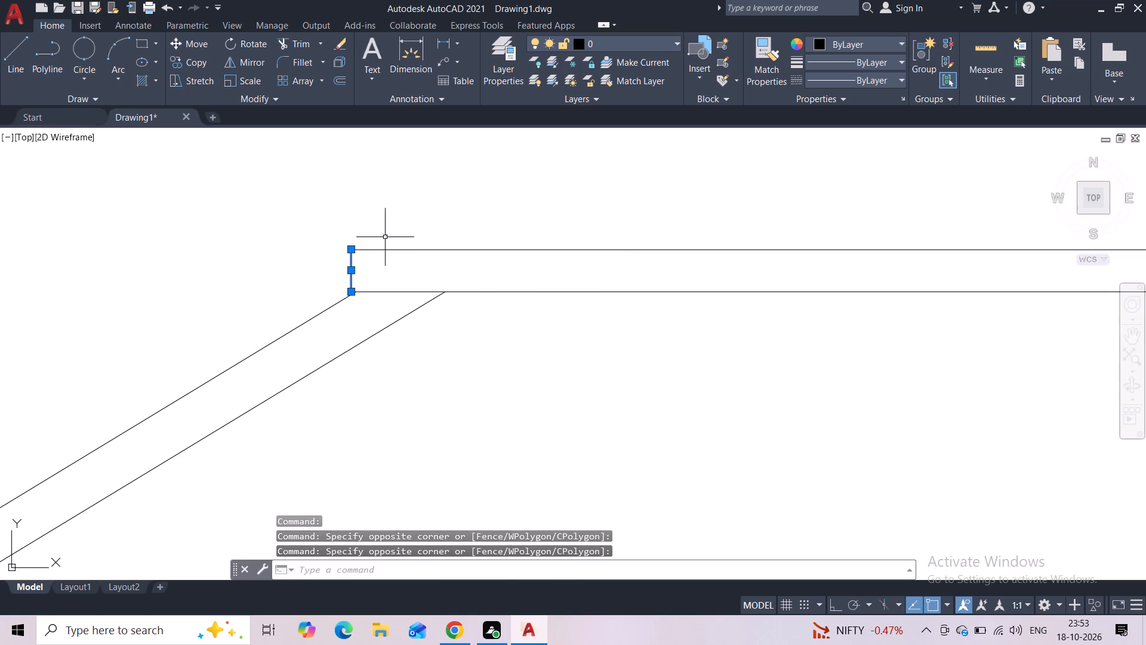
{"action": "left_click", "coordinate": [385, 237]}
{"action": "left_click", "coordinate": [380, 263]}
{"action": "left_click", "coordinate": [379, 289]}
{"action": "left_click", "coordinate": [375, 300]}
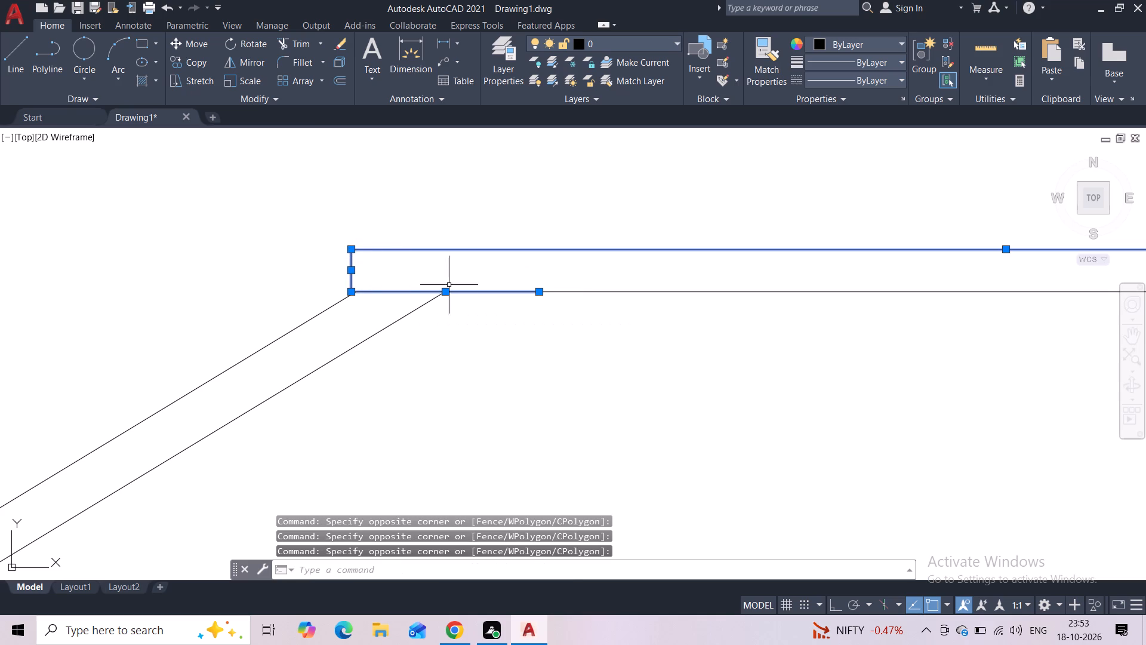
{"action": "left_click", "coordinate": [606, 275]}
{"action": "left_click", "coordinate": [600, 322]}
{"action": "scroll", "coordinate": [600, 324], "scroll_direction": "down", "scroll_amount": 5}
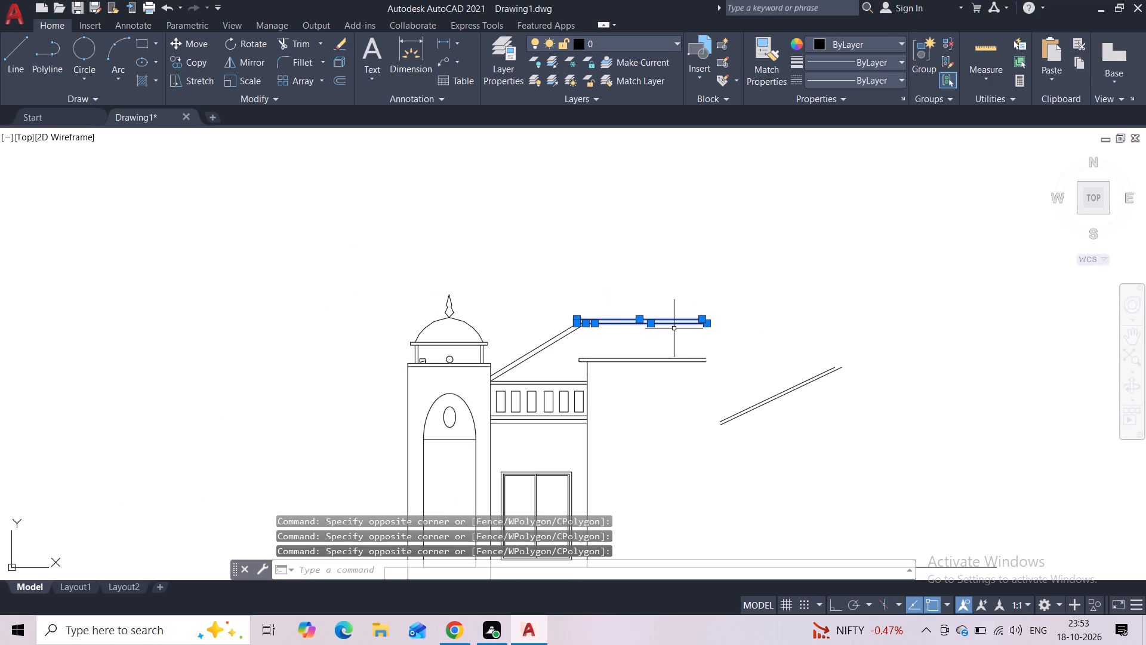
{"action": "key", "text": "j"}
{"action": "key", "text": "Return"}
Stretch the upper slab's end edge about 2 3/4" horizontally toward the tower.
{"action": "scroll", "coordinate": [593, 336], "scroll_direction": "up", "scroll_amount": 2}
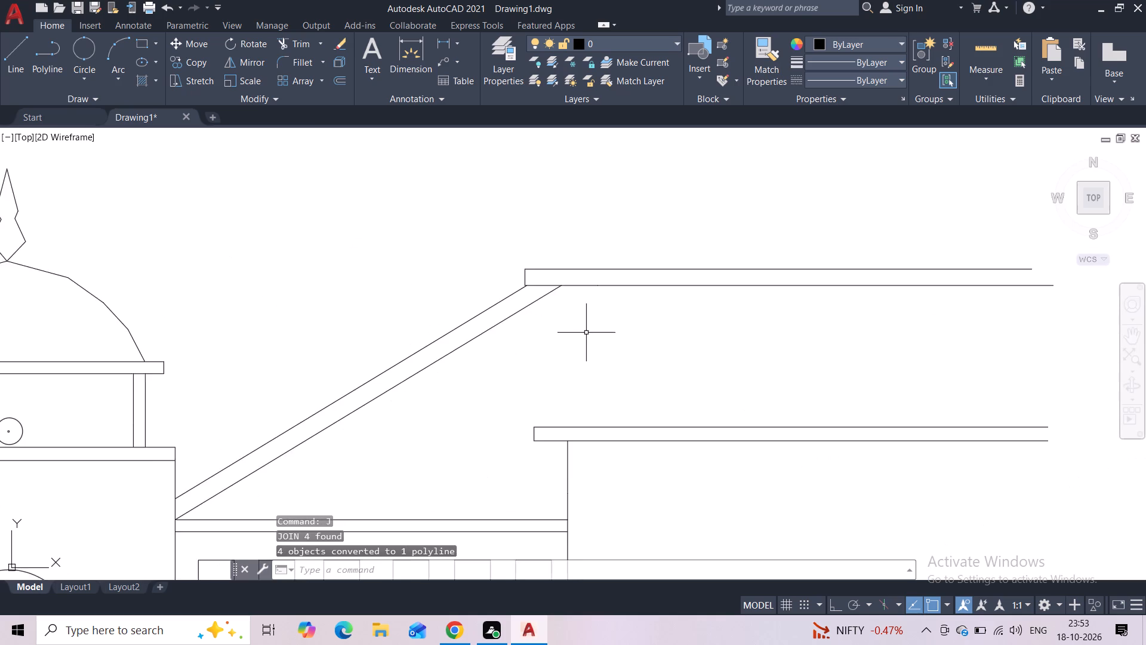
{"action": "scroll", "coordinate": [586, 332], "scroll_direction": "up", "scroll_amount": 2}
{"action": "left_click", "coordinate": [488, 245]}
{"action": "left_click", "coordinate": [488, 248]}
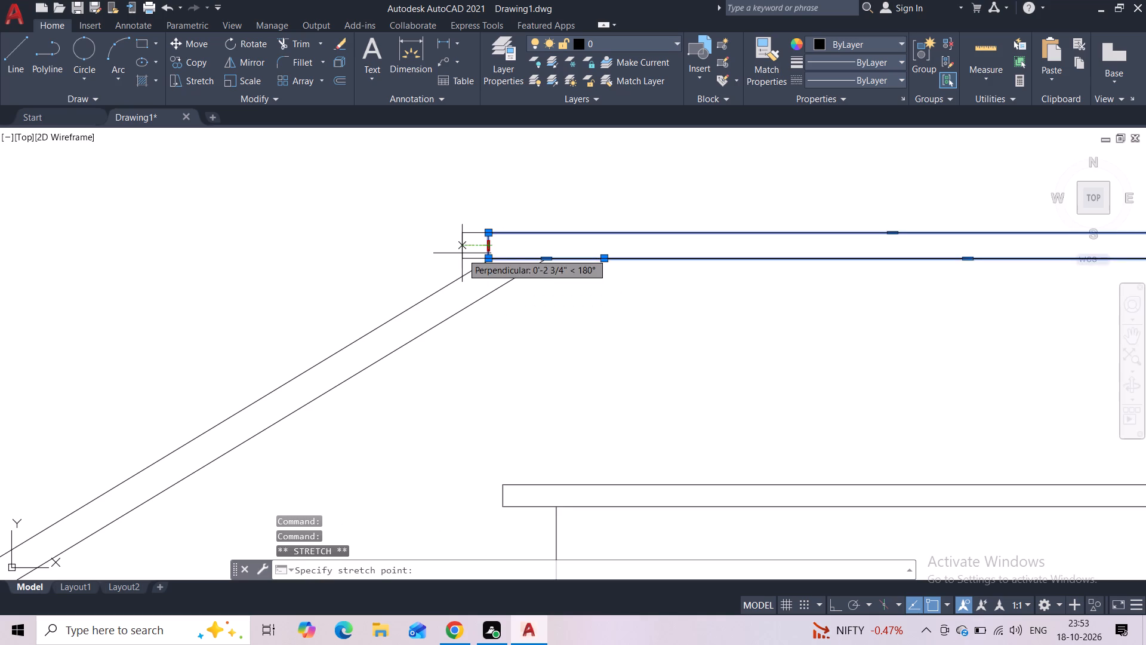
{"action": "left_click", "coordinate": [462, 253]}
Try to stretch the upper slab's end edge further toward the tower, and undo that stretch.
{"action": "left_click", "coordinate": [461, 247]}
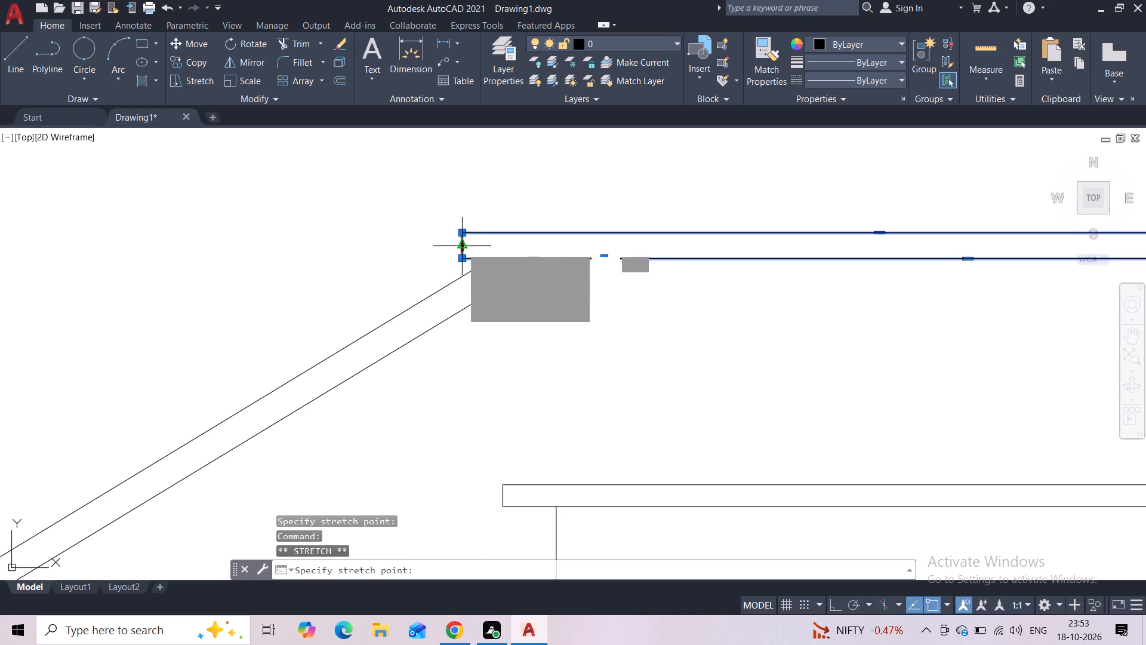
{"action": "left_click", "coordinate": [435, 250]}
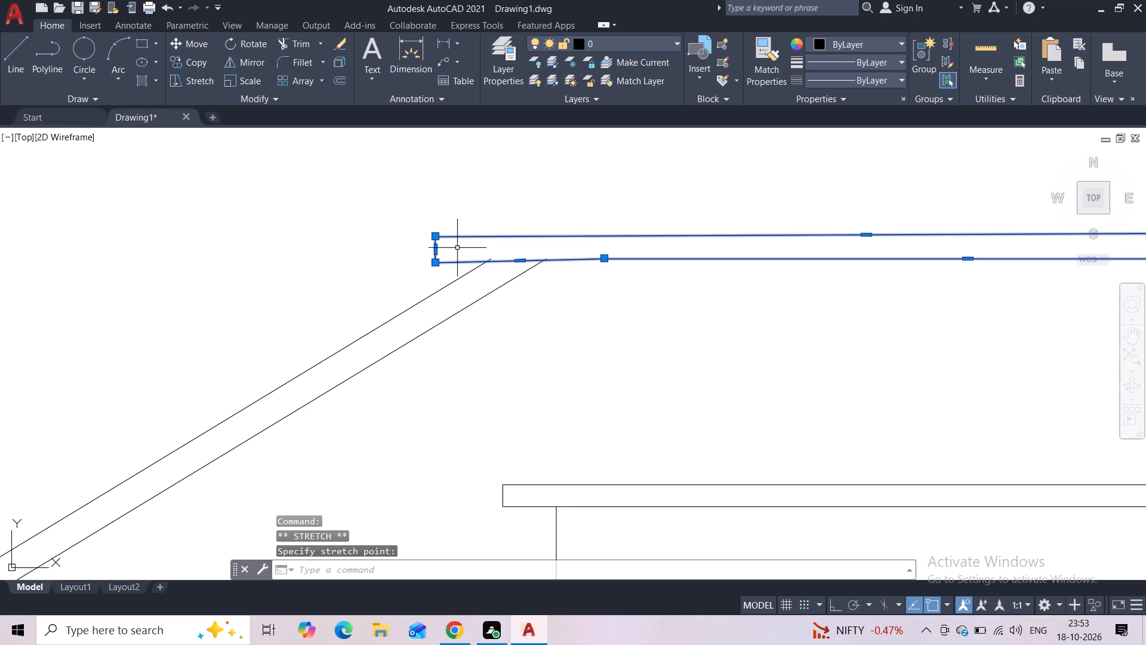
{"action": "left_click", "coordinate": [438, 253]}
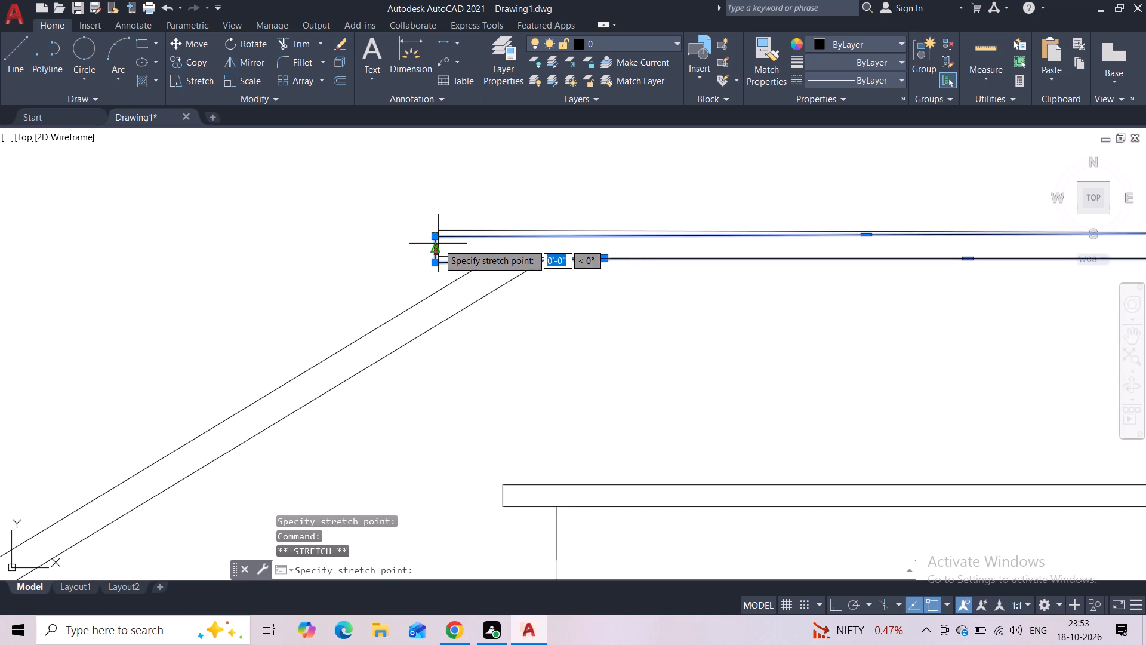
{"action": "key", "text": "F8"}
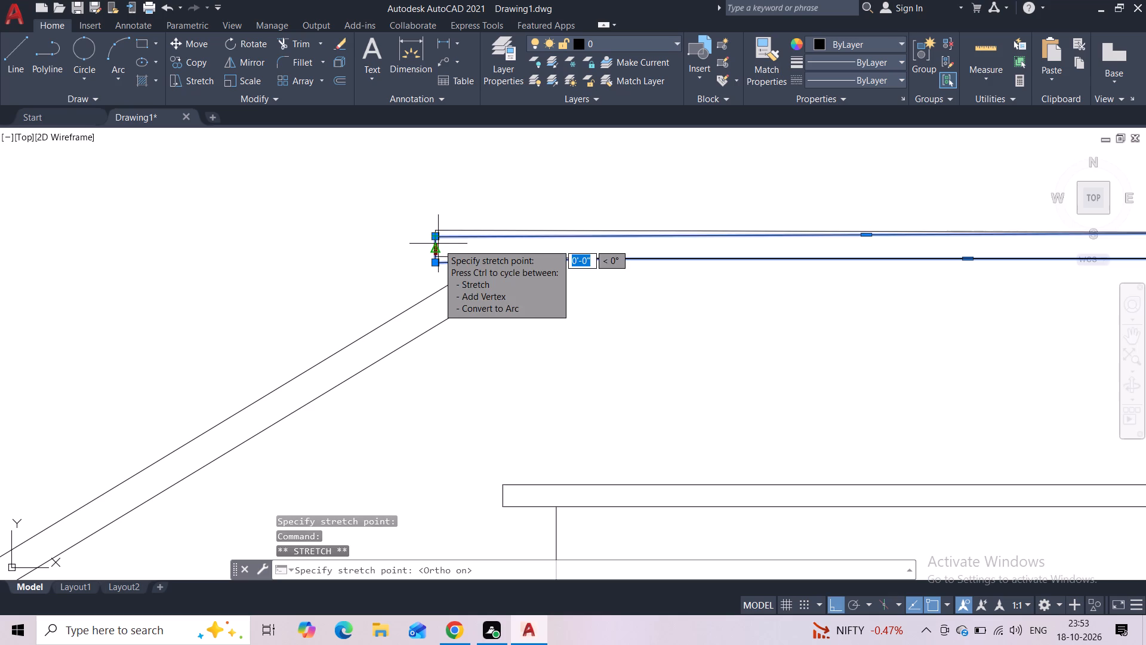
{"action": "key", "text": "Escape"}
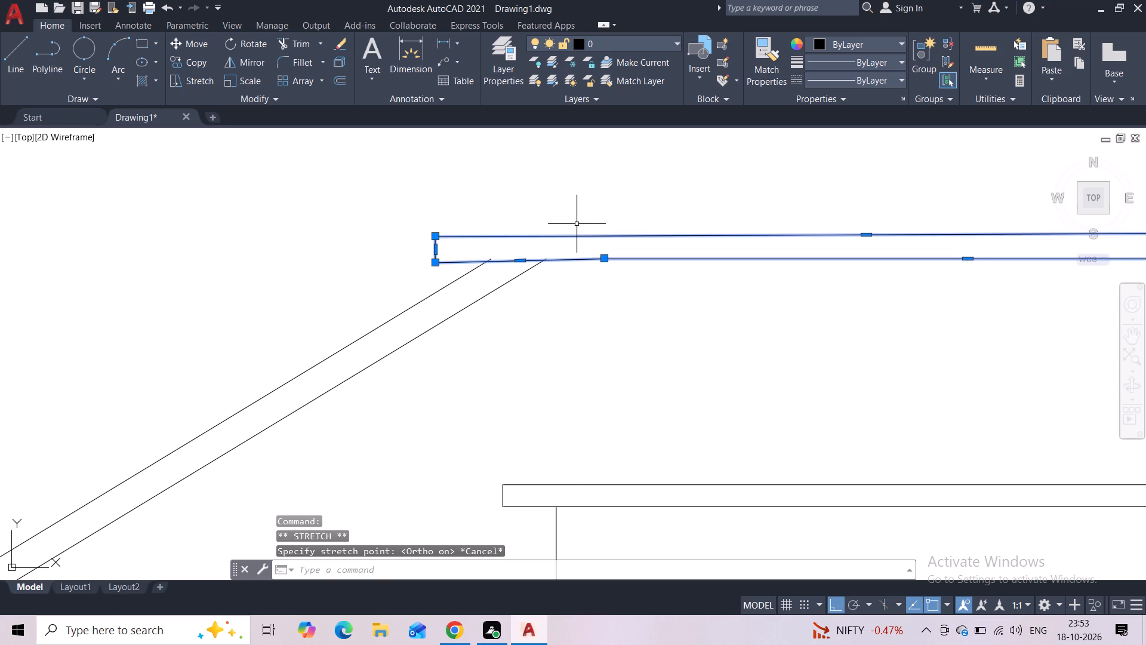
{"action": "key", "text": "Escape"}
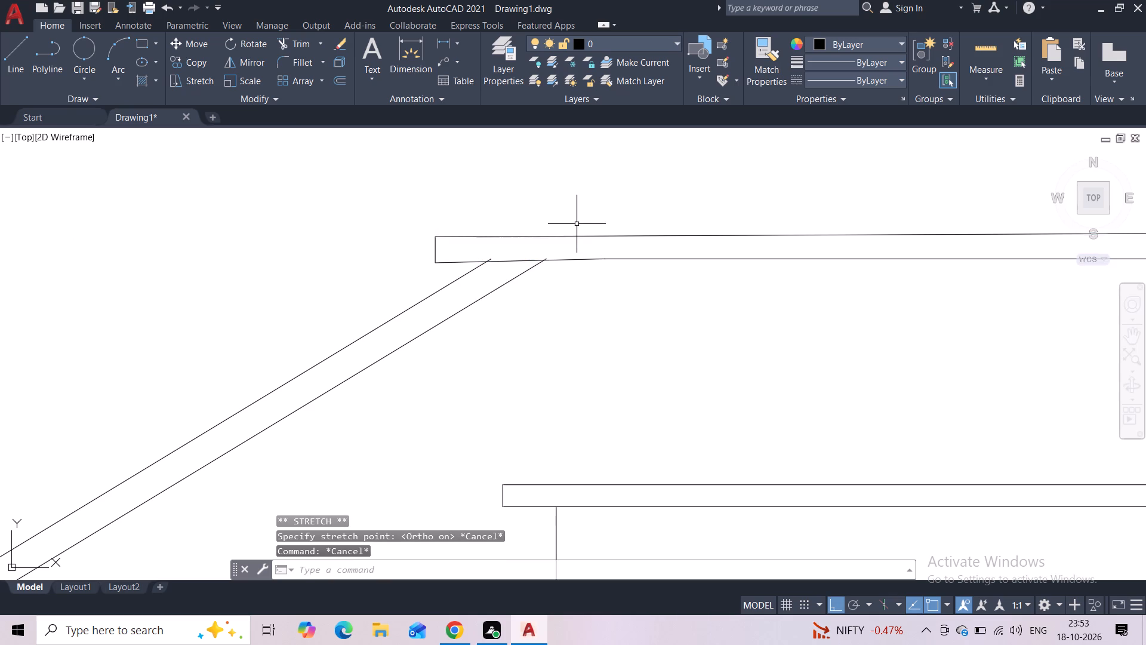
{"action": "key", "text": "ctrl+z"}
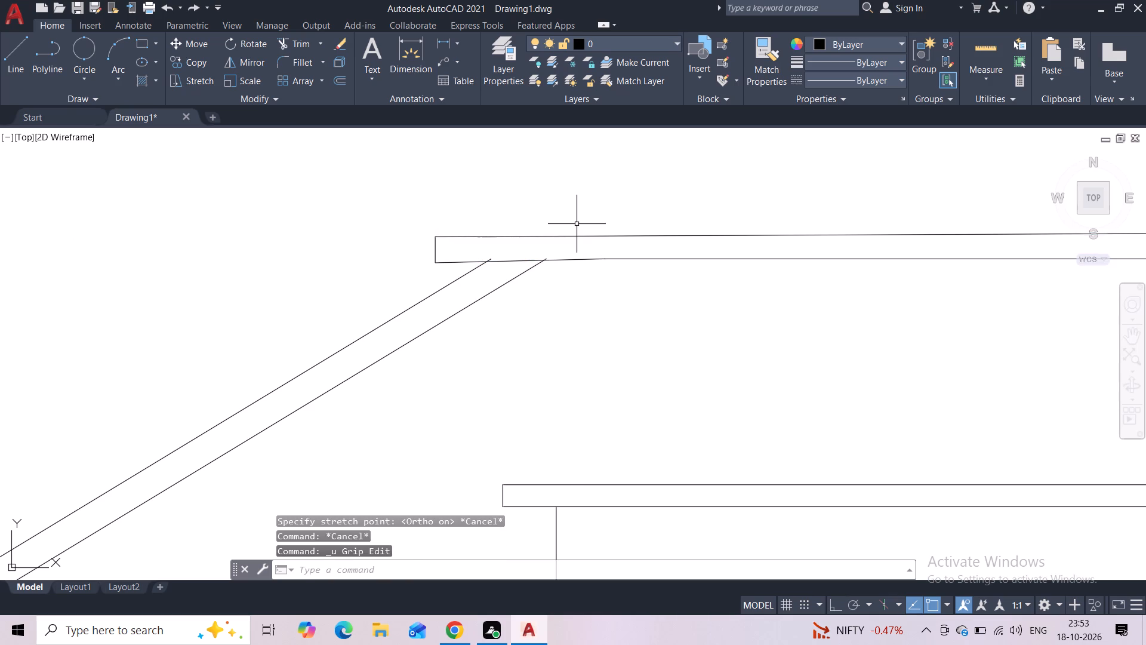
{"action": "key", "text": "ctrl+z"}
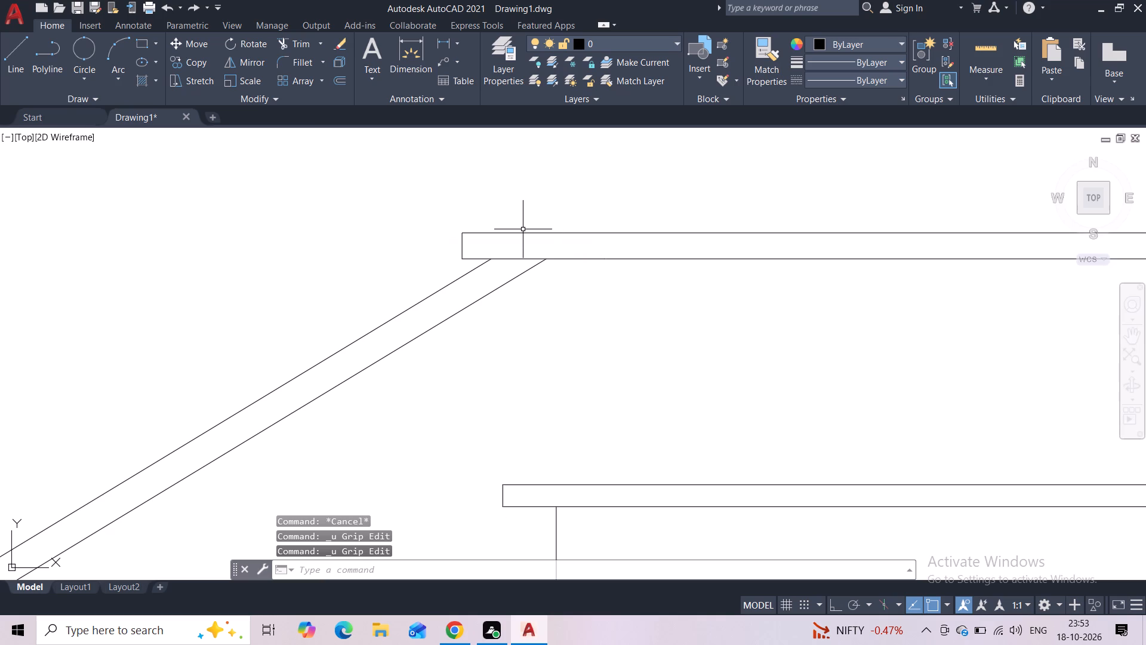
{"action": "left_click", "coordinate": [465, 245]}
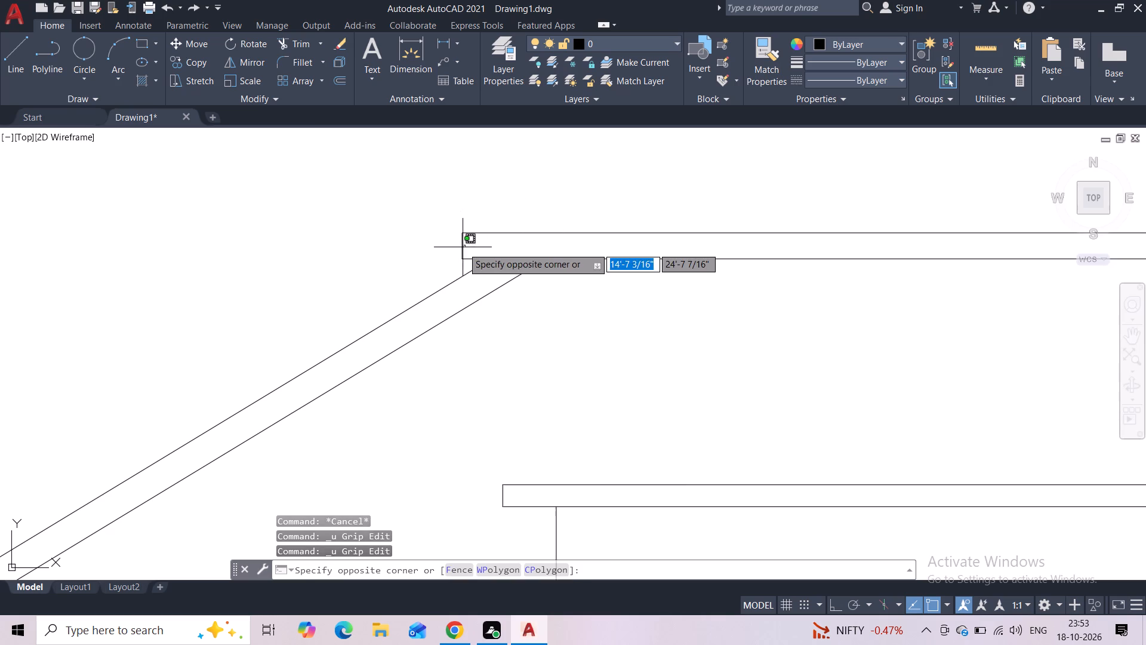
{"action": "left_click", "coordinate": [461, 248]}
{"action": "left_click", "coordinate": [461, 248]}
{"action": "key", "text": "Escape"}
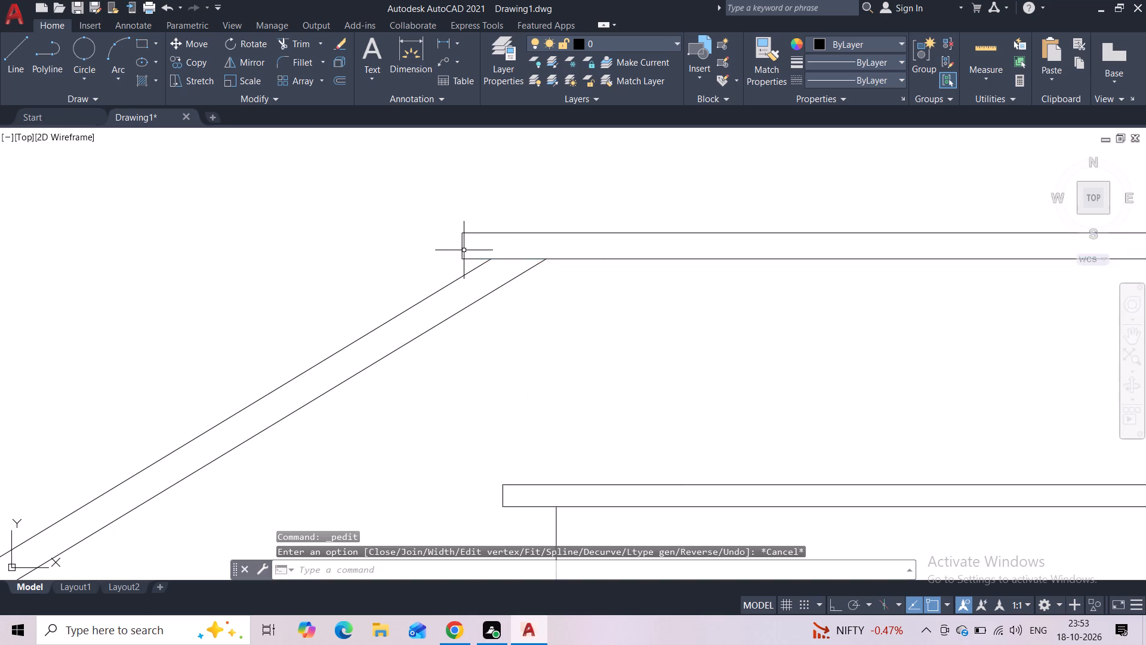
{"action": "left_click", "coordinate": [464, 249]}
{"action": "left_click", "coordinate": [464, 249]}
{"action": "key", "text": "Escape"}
Stretch the upper slab's end edge a further 4 1/16" or so horizontally toward the tower, past the sloping roof lines.
{"action": "left_click_drag", "start_coordinate": [528, 211], "coordinate": [498, 226]}
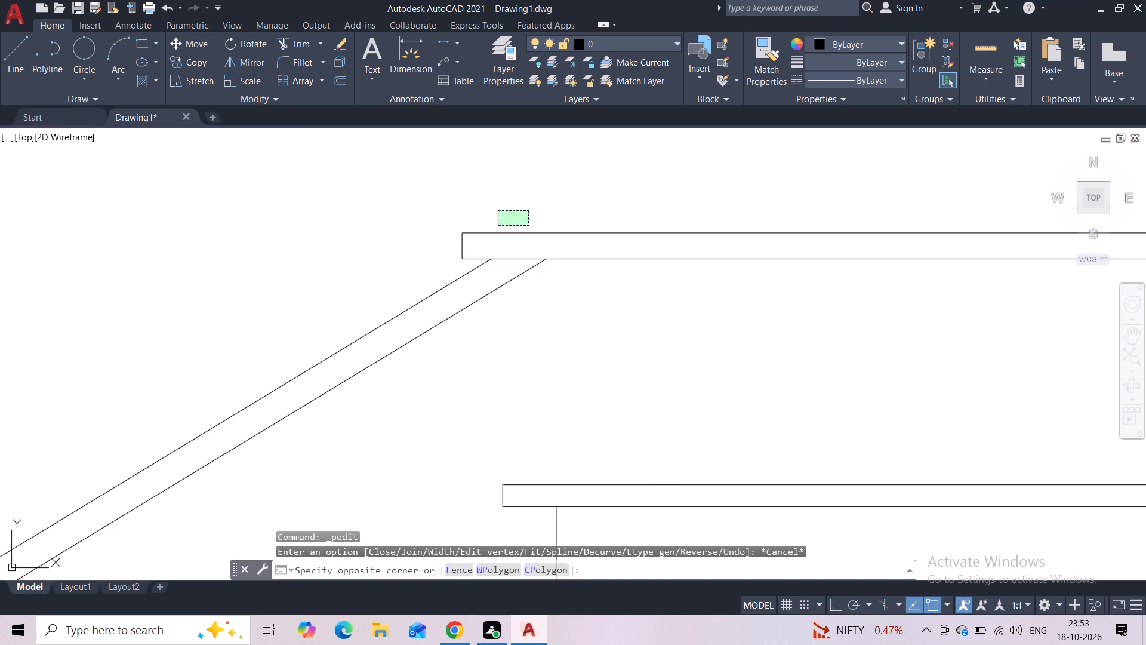
{"action": "left_click", "coordinate": [425, 240]}
{"action": "left_click", "coordinate": [464, 242]}
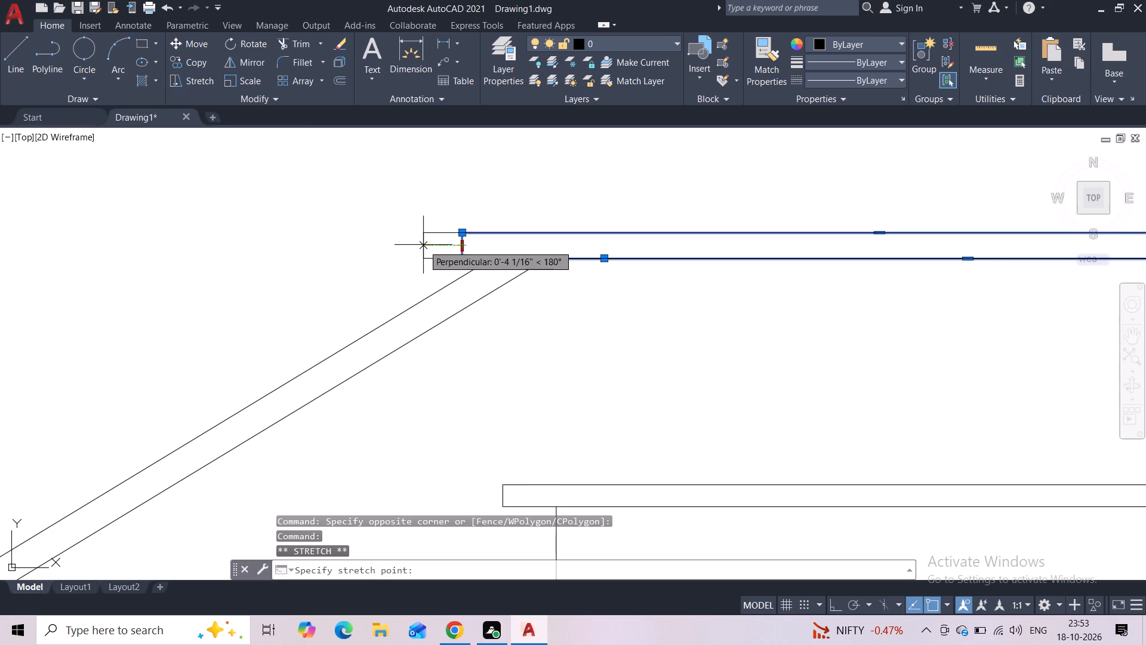
{"action": "left_click", "coordinate": [423, 245]}
{"action": "key", "text": "Escape"}
Delete the stray pair of parallel sloping lines standing apart from the building beyond the central section.
{"action": "scroll", "coordinate": [513, 216], "scroll_direction": "down", "scroll_amount": 3}
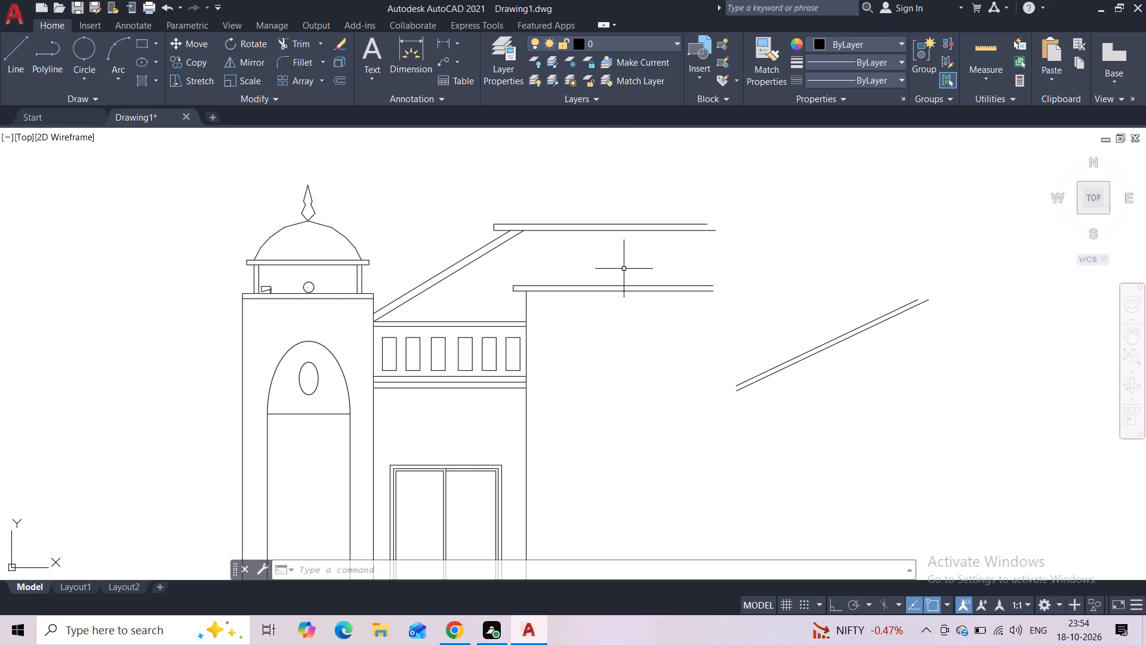
{"action": "scroll", "coordinate": [608, 401], "scroll_direction": "down", "scroll_amount": 1}
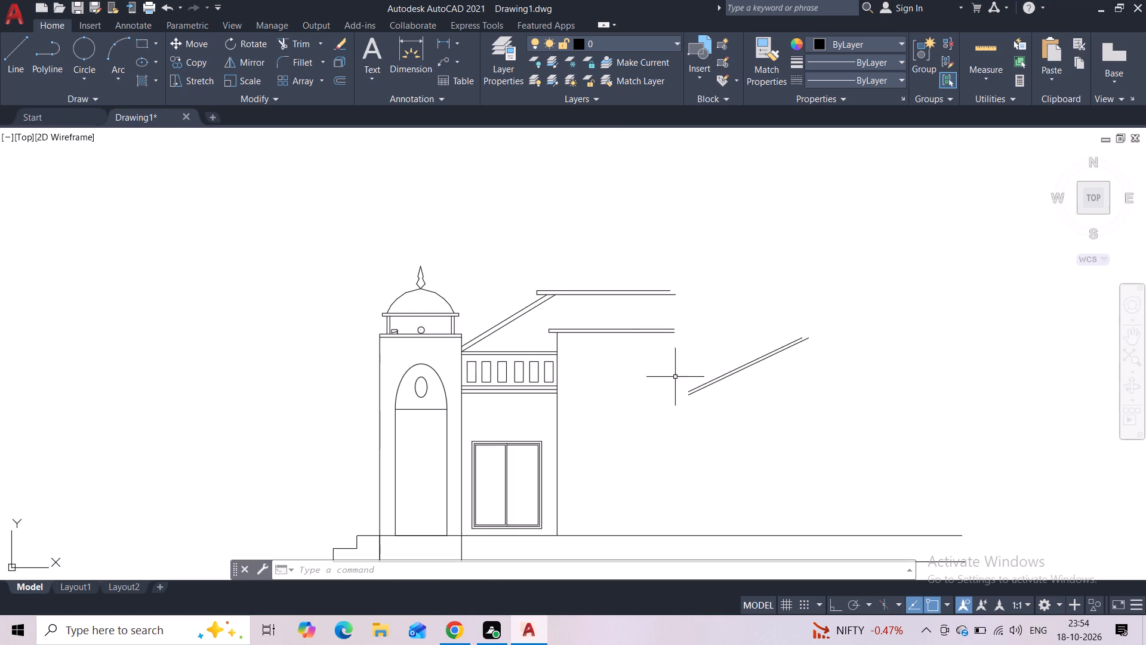
{"action": "left_click", "coordinate": [788, 333]}
{"action": "left_click", "coordinate": [717, 385]}
{"action": "key", "text": "Delete"}
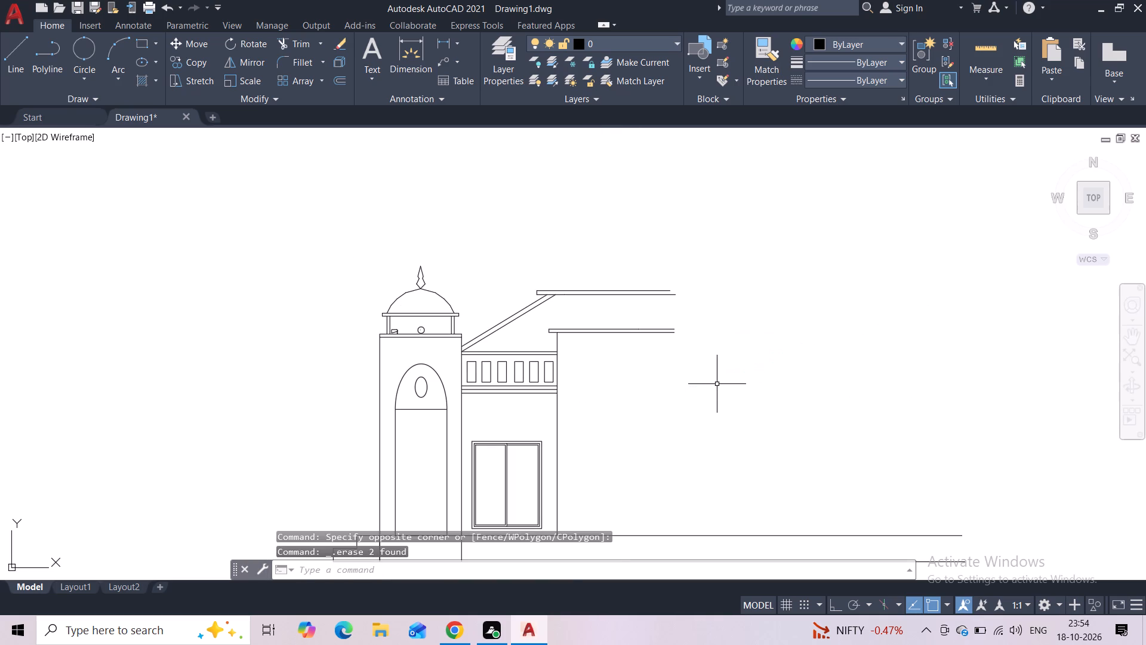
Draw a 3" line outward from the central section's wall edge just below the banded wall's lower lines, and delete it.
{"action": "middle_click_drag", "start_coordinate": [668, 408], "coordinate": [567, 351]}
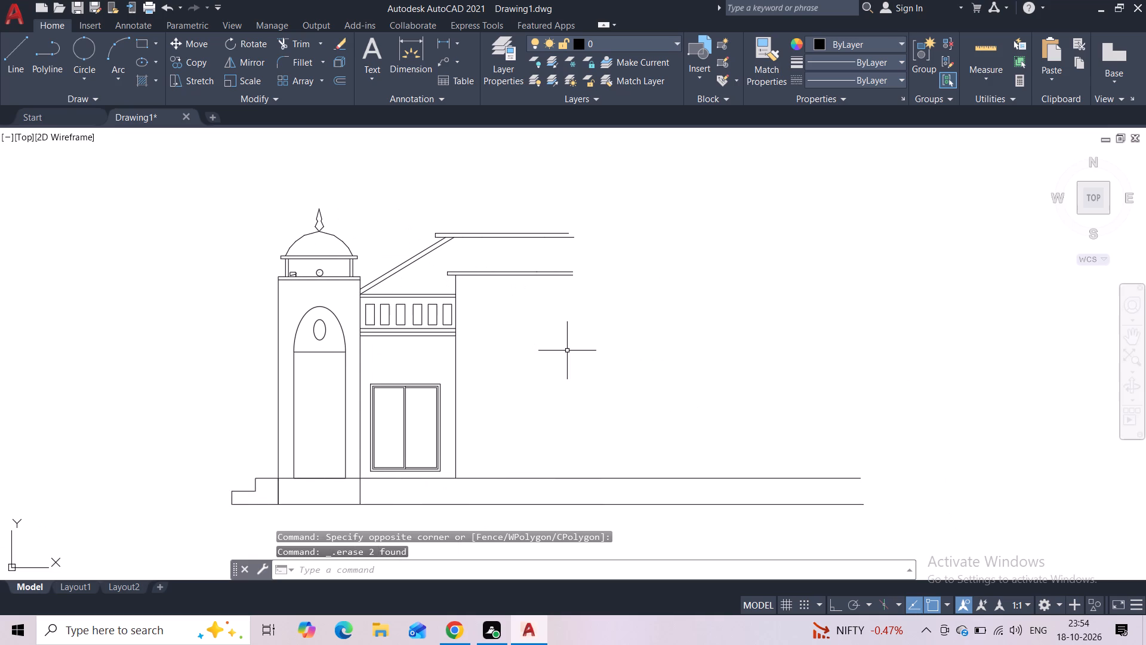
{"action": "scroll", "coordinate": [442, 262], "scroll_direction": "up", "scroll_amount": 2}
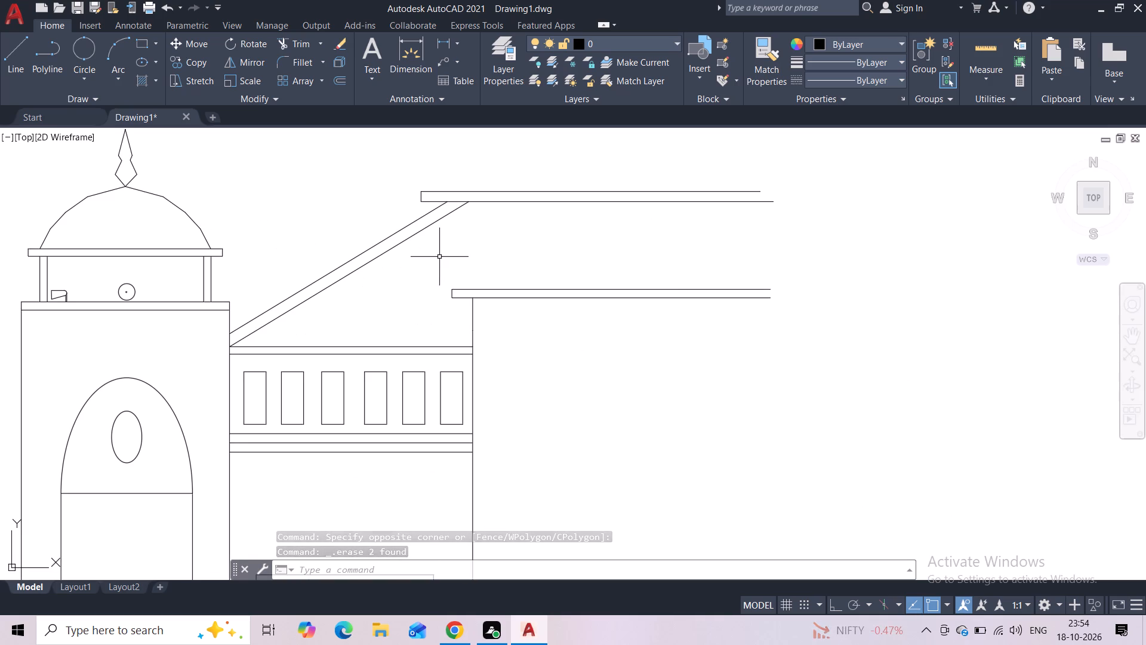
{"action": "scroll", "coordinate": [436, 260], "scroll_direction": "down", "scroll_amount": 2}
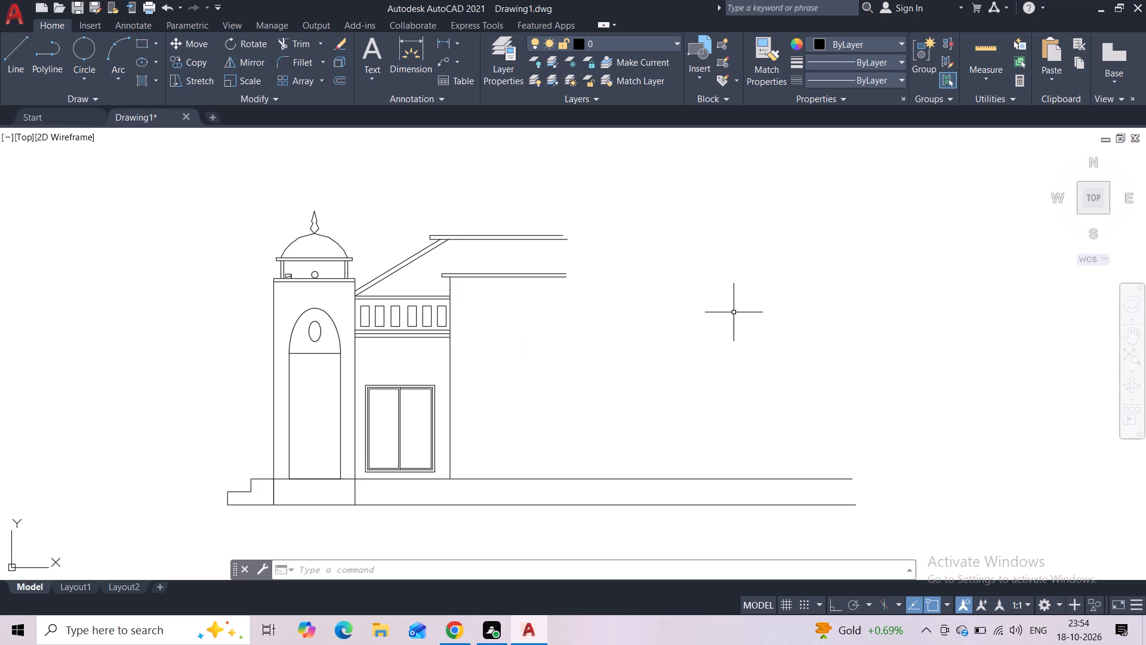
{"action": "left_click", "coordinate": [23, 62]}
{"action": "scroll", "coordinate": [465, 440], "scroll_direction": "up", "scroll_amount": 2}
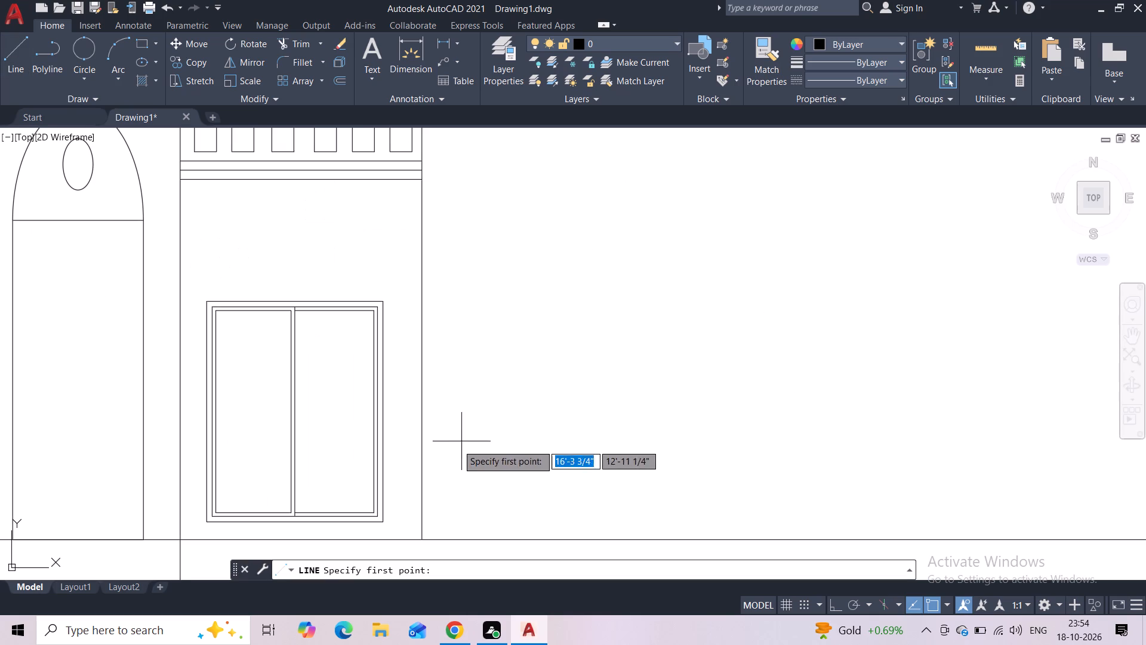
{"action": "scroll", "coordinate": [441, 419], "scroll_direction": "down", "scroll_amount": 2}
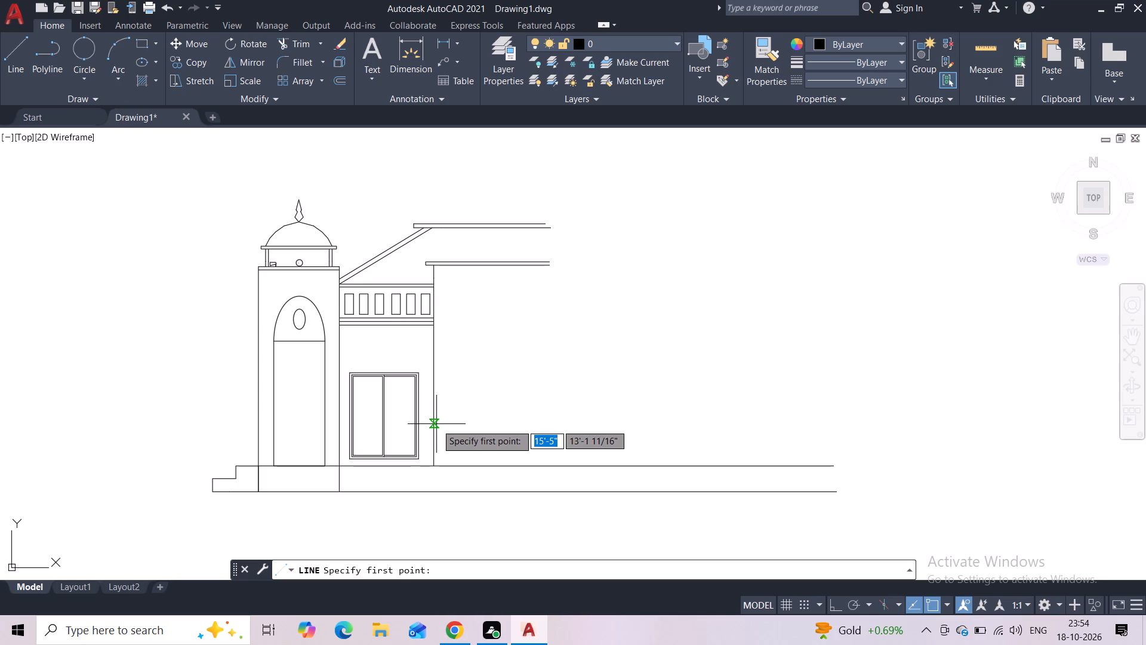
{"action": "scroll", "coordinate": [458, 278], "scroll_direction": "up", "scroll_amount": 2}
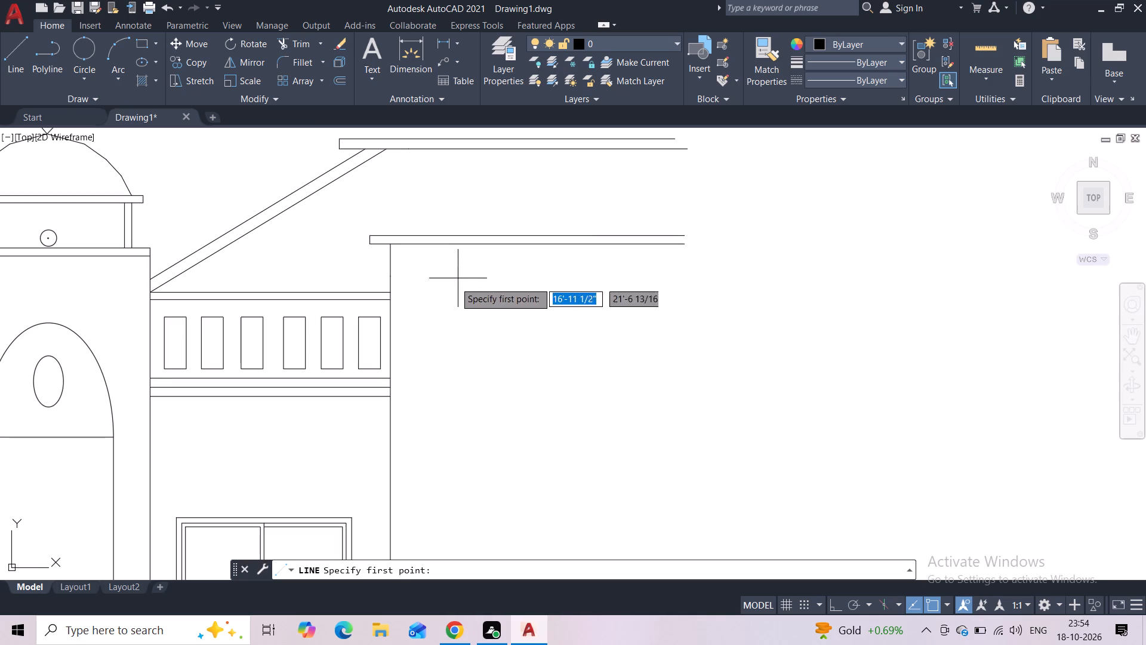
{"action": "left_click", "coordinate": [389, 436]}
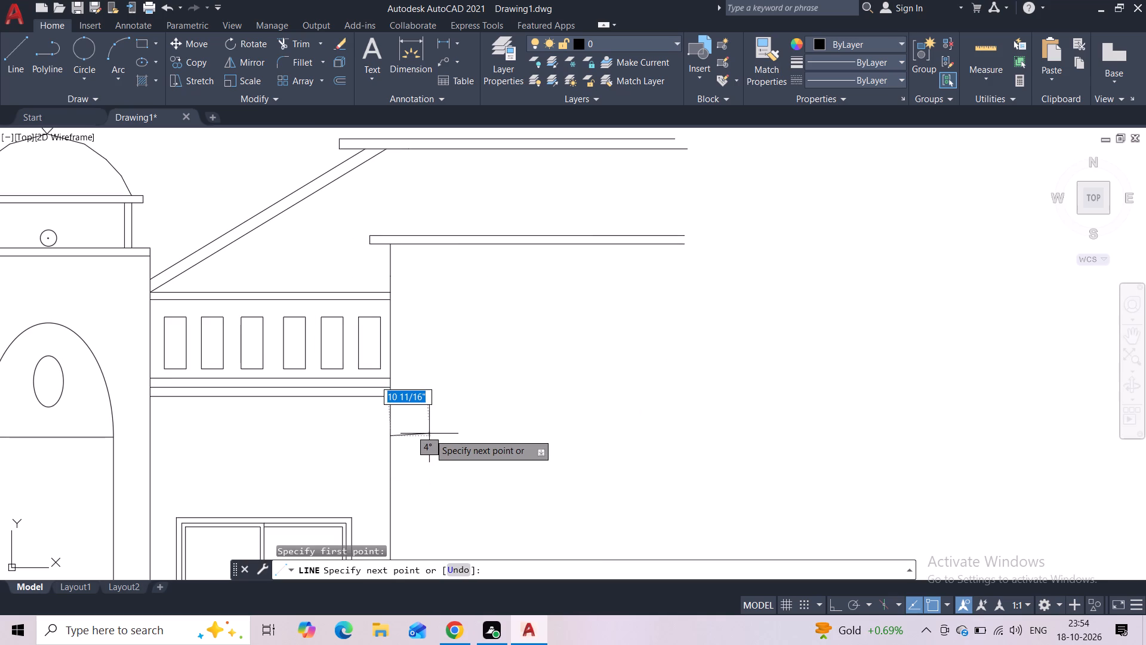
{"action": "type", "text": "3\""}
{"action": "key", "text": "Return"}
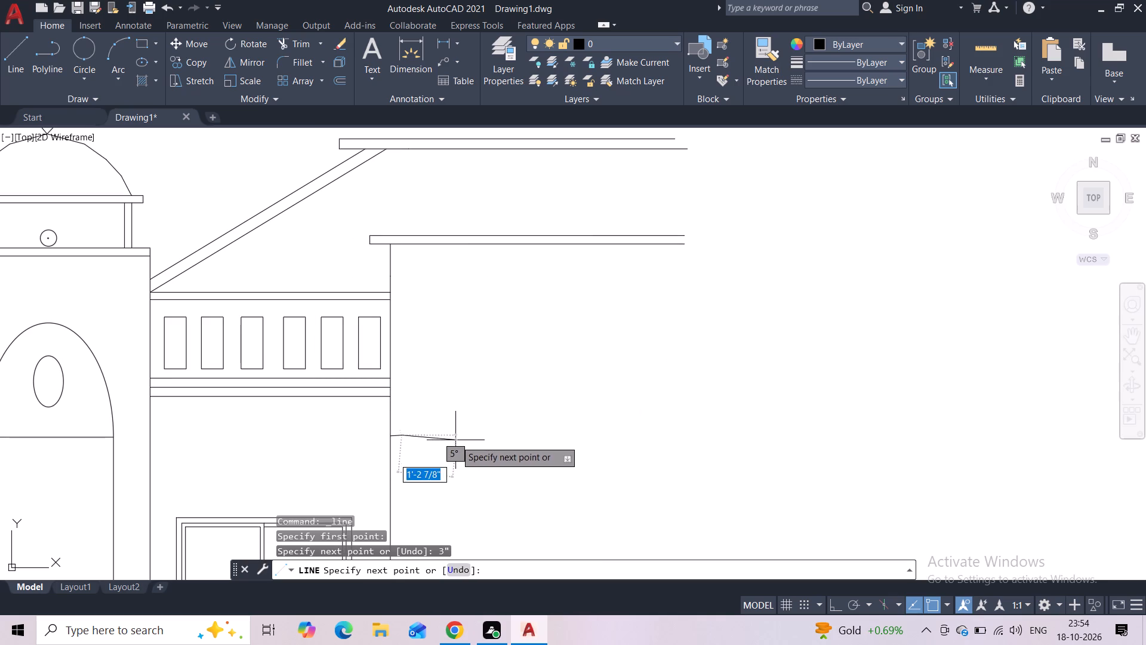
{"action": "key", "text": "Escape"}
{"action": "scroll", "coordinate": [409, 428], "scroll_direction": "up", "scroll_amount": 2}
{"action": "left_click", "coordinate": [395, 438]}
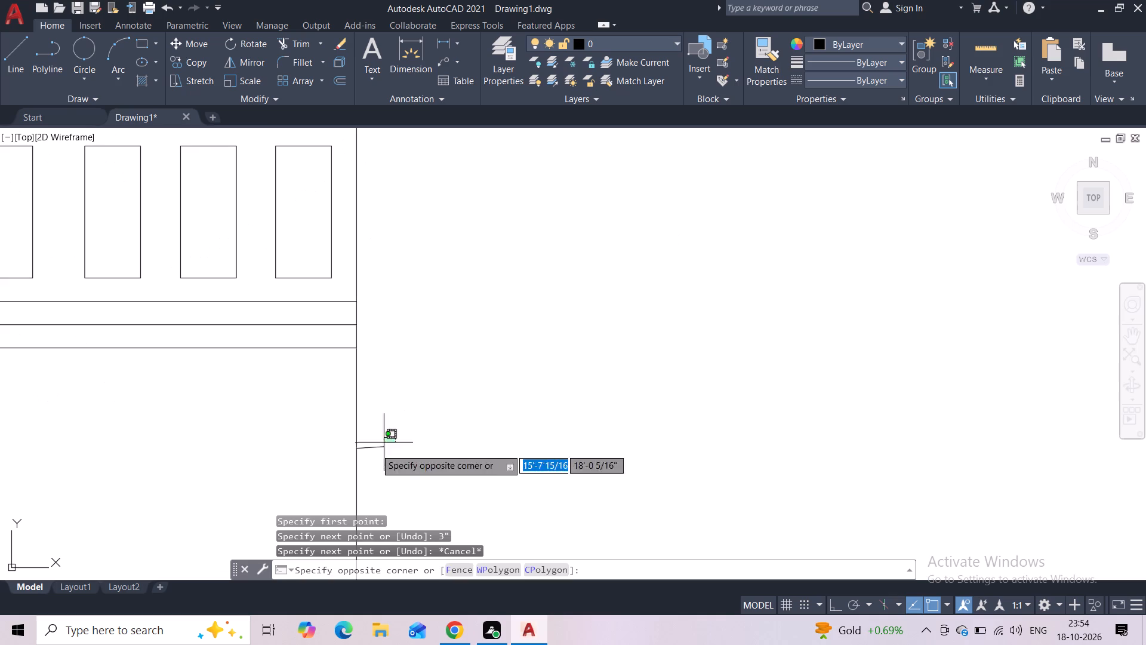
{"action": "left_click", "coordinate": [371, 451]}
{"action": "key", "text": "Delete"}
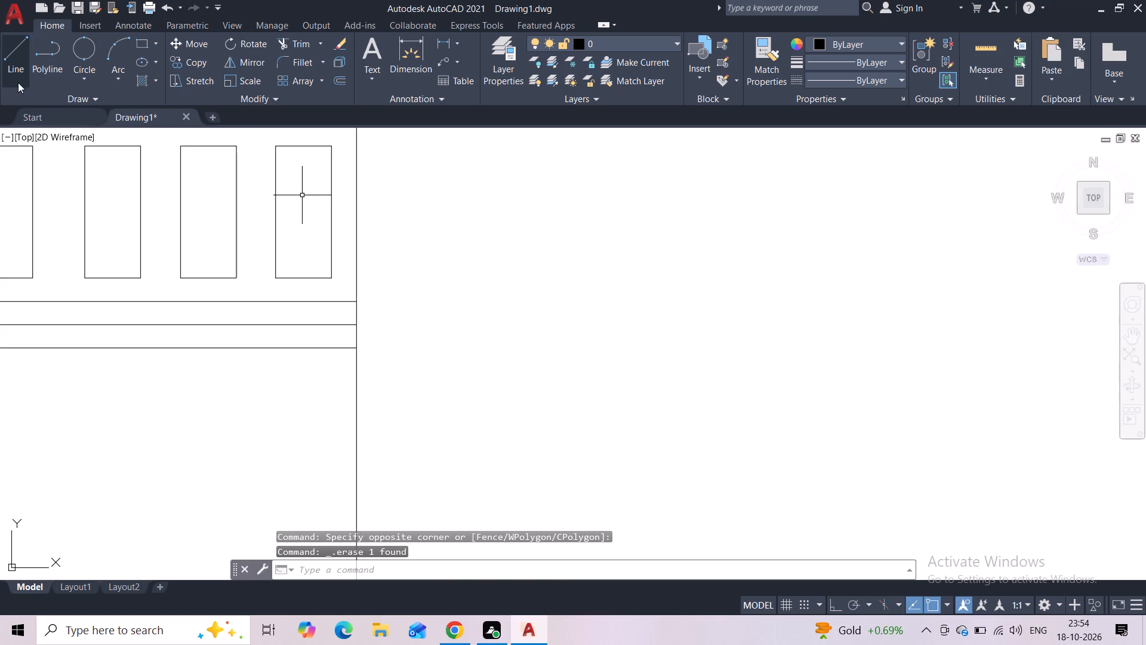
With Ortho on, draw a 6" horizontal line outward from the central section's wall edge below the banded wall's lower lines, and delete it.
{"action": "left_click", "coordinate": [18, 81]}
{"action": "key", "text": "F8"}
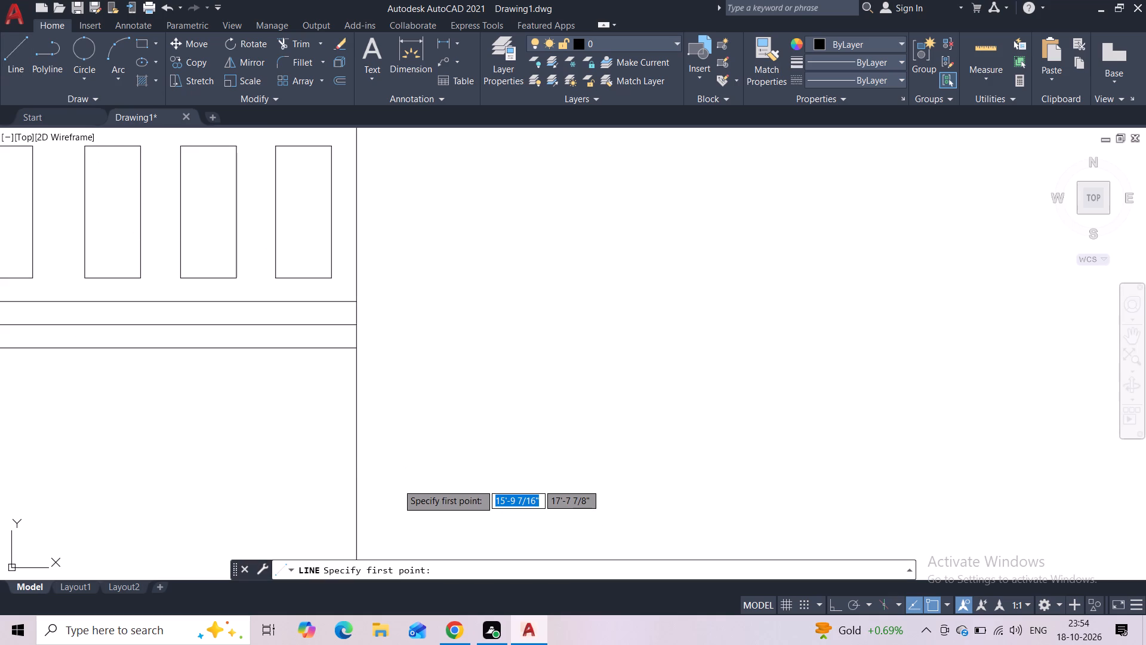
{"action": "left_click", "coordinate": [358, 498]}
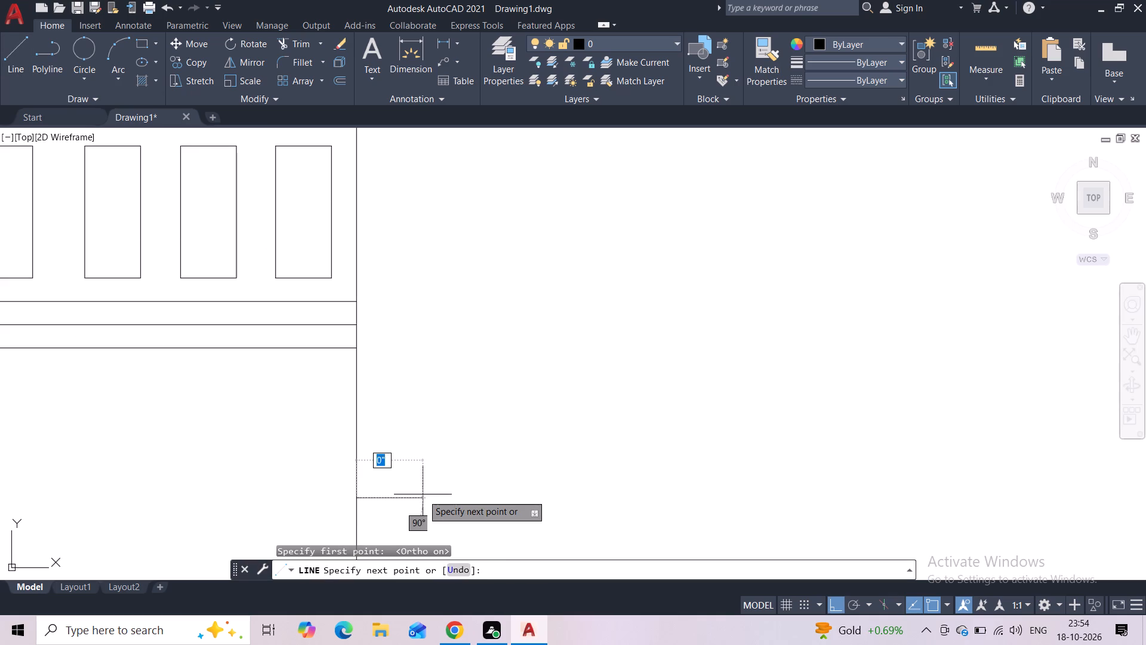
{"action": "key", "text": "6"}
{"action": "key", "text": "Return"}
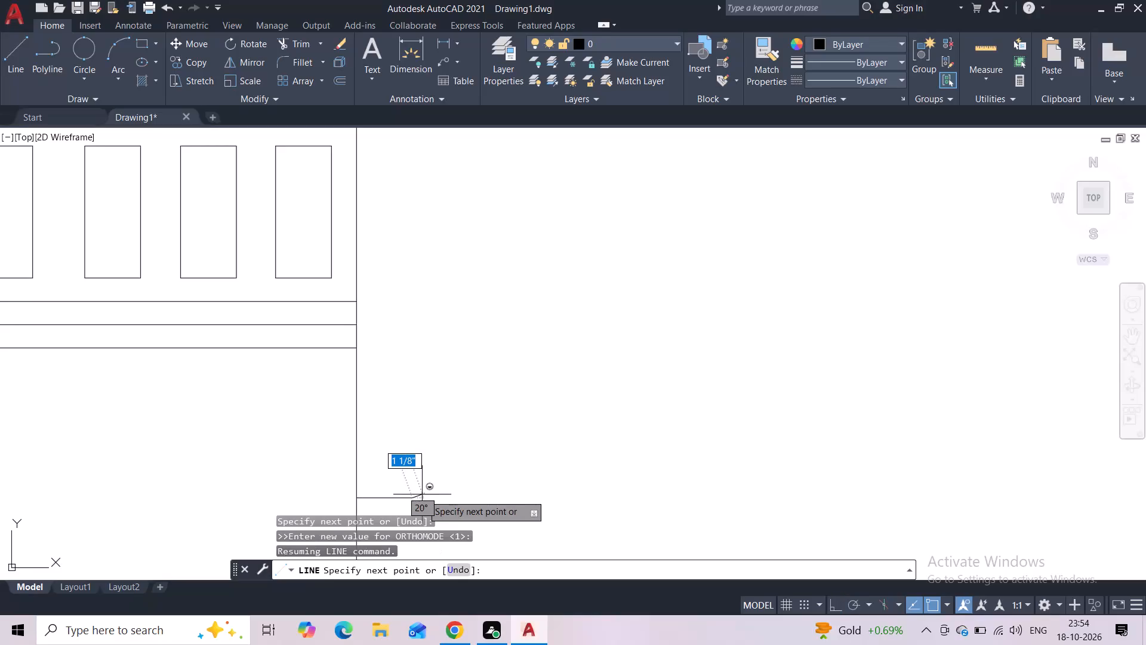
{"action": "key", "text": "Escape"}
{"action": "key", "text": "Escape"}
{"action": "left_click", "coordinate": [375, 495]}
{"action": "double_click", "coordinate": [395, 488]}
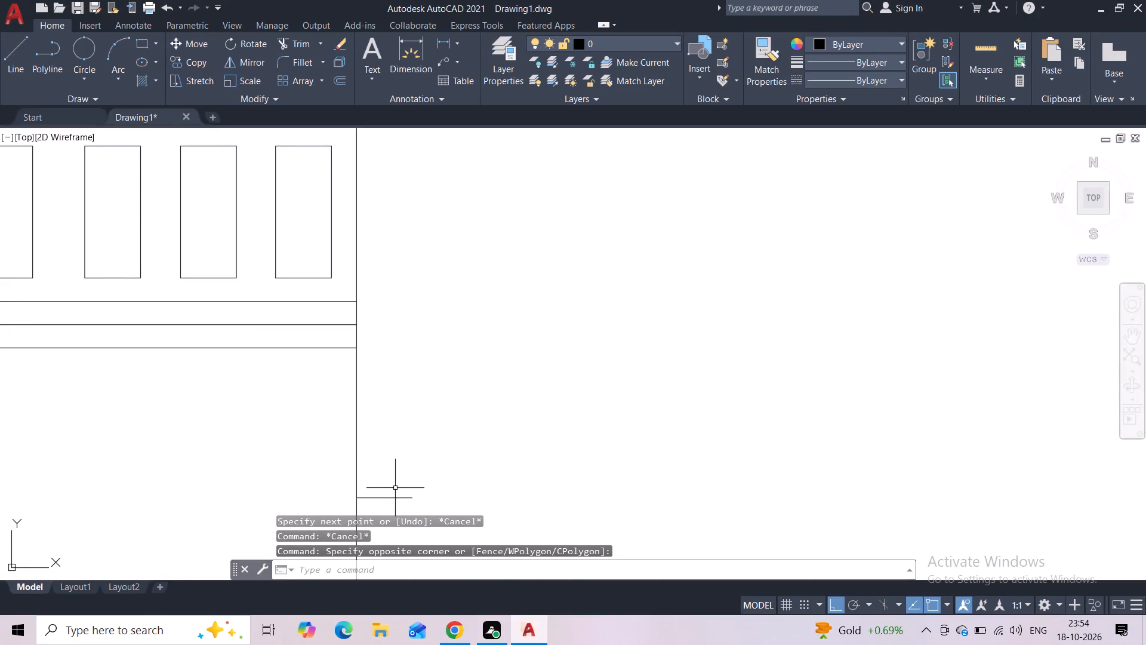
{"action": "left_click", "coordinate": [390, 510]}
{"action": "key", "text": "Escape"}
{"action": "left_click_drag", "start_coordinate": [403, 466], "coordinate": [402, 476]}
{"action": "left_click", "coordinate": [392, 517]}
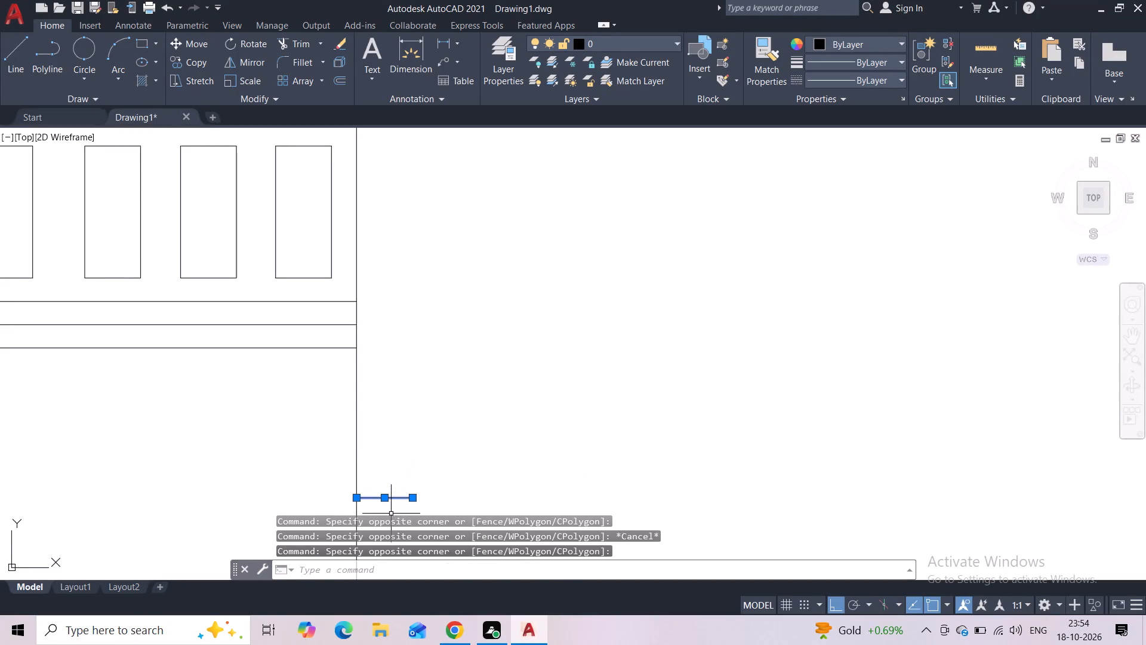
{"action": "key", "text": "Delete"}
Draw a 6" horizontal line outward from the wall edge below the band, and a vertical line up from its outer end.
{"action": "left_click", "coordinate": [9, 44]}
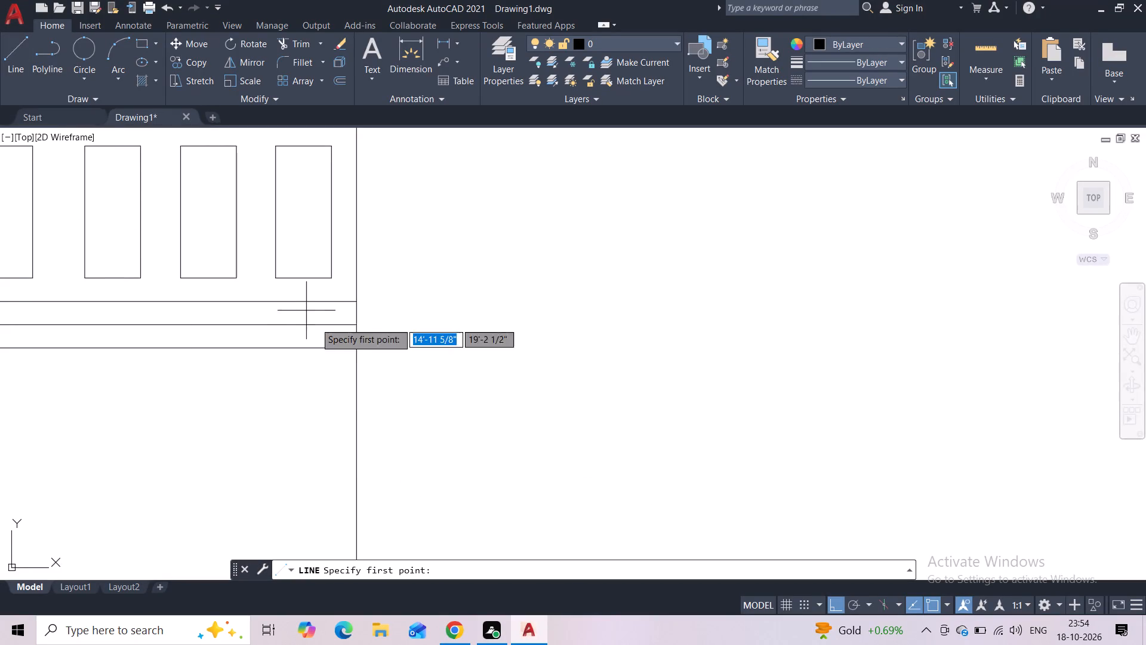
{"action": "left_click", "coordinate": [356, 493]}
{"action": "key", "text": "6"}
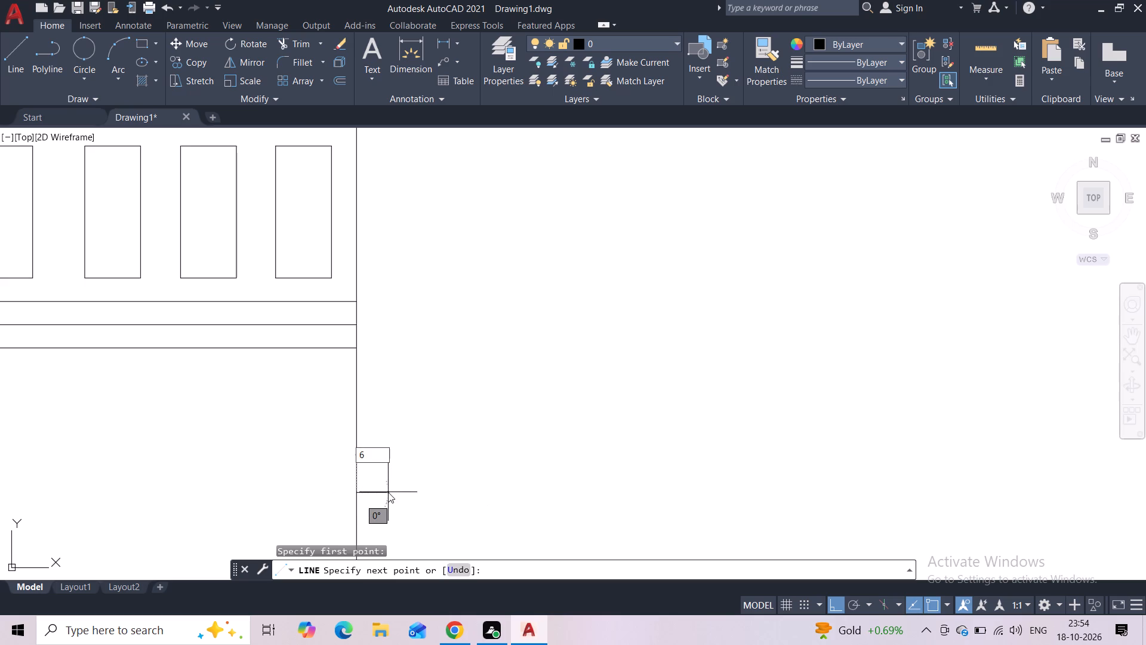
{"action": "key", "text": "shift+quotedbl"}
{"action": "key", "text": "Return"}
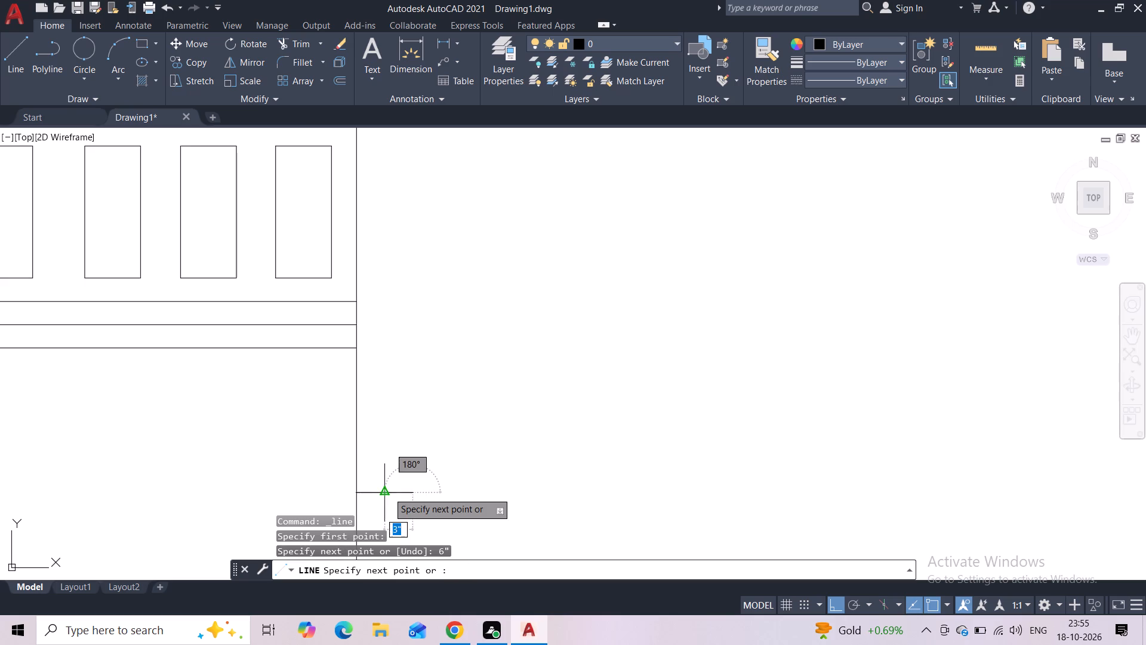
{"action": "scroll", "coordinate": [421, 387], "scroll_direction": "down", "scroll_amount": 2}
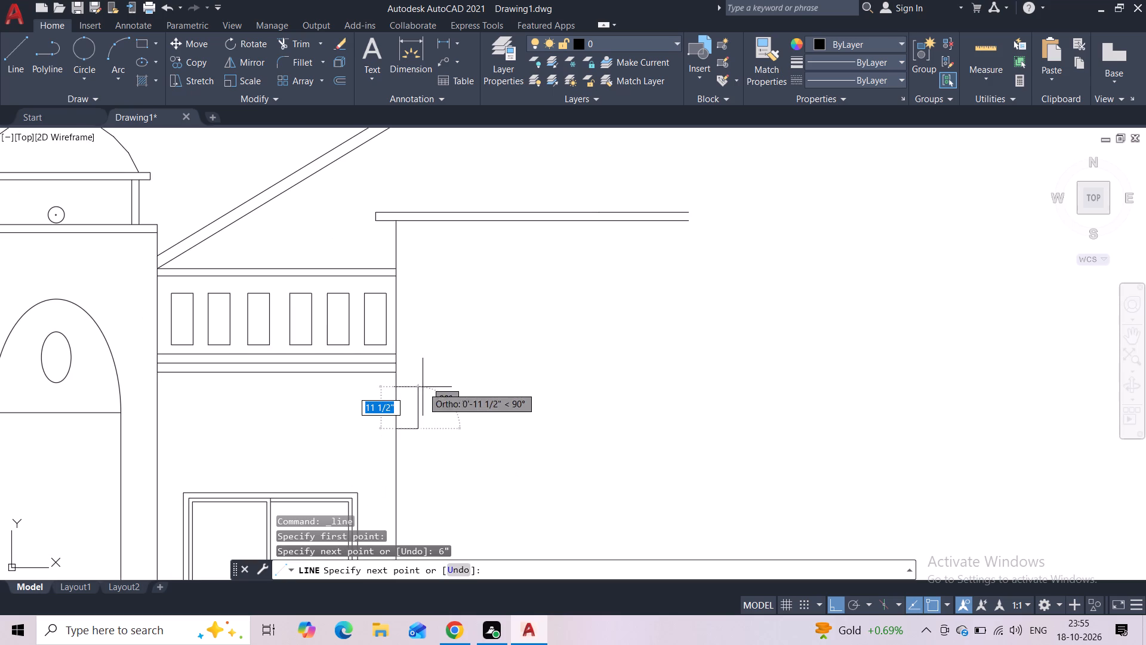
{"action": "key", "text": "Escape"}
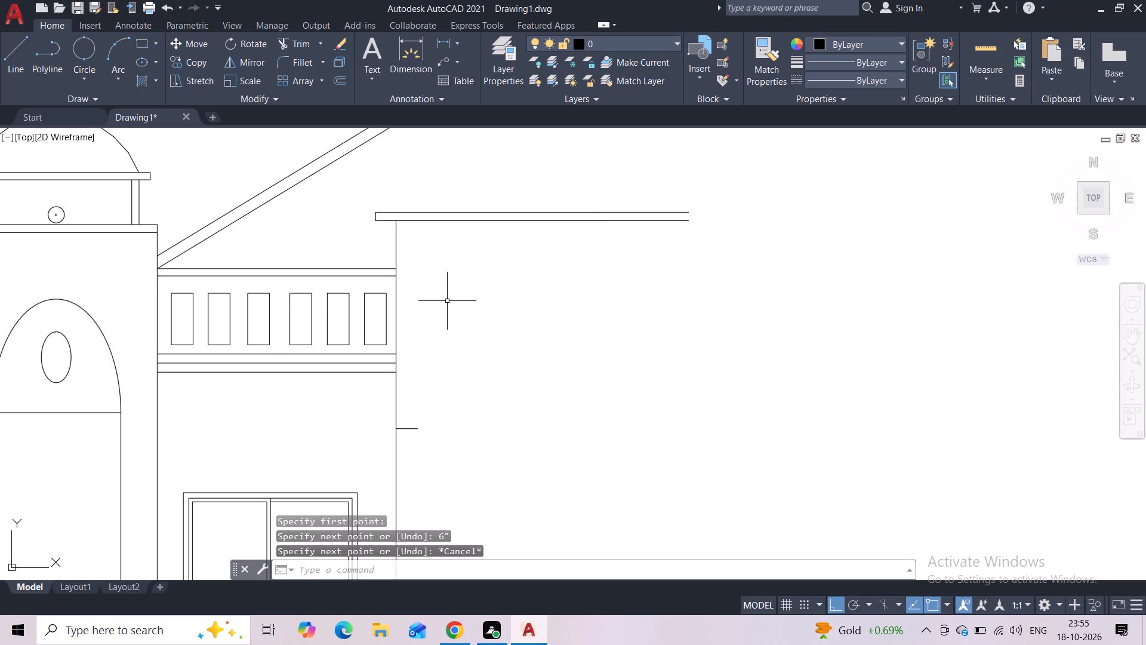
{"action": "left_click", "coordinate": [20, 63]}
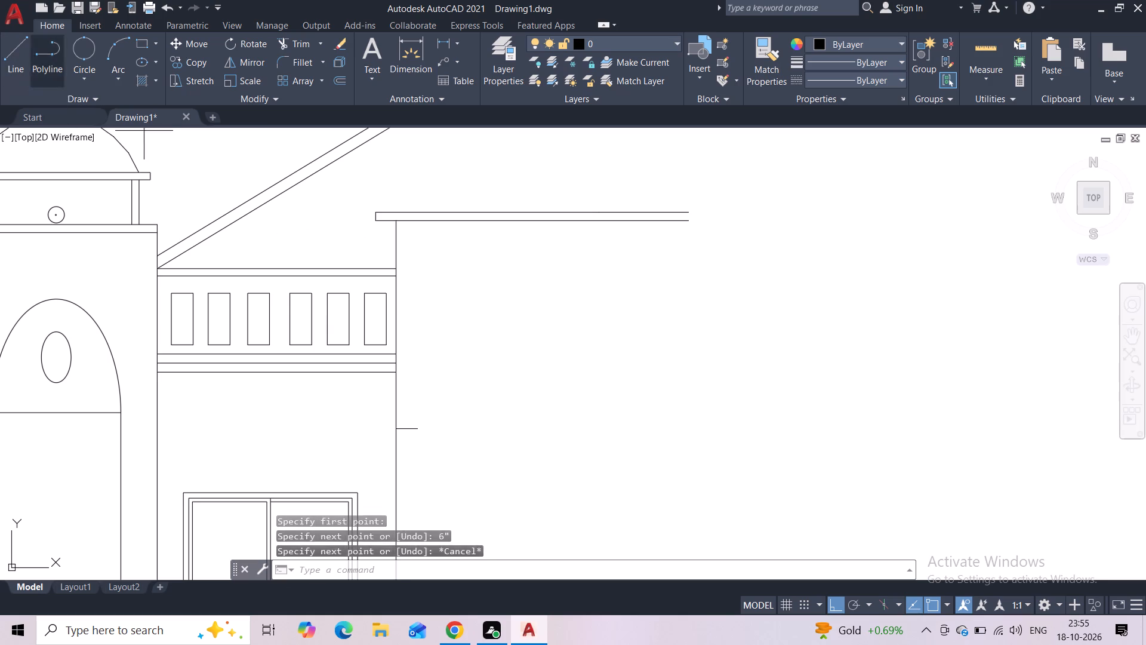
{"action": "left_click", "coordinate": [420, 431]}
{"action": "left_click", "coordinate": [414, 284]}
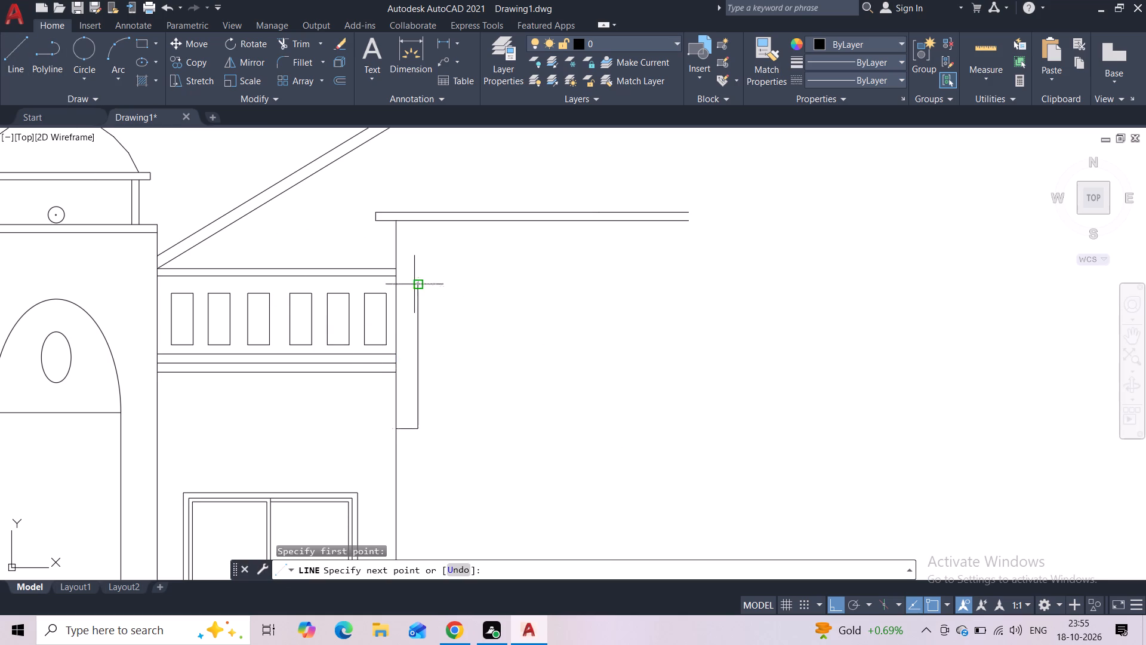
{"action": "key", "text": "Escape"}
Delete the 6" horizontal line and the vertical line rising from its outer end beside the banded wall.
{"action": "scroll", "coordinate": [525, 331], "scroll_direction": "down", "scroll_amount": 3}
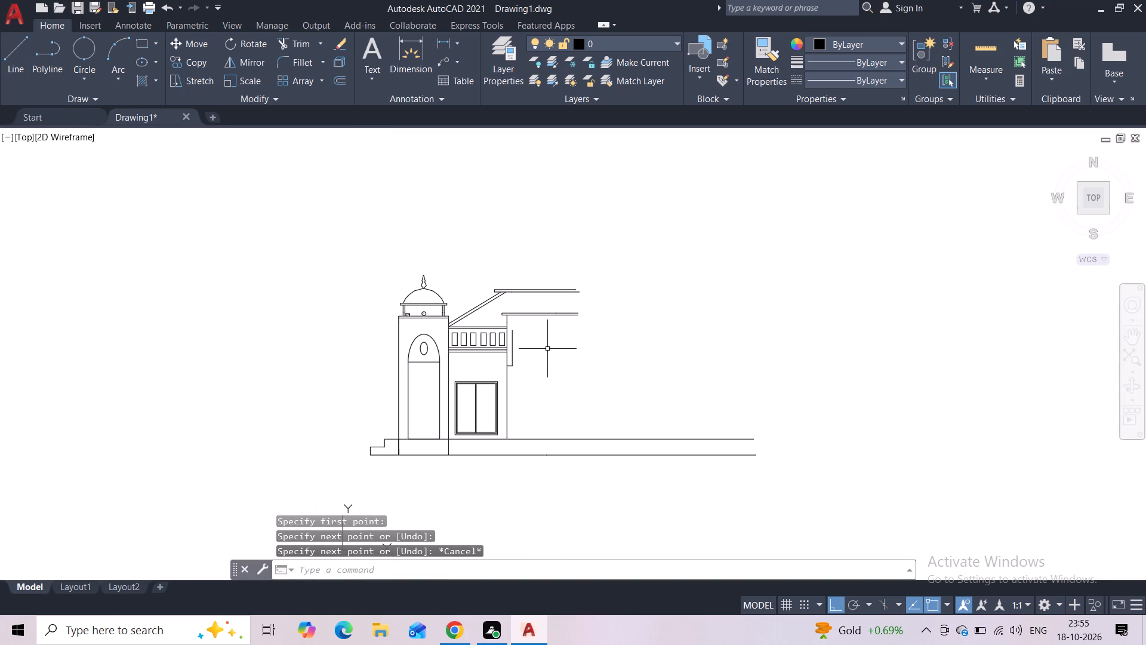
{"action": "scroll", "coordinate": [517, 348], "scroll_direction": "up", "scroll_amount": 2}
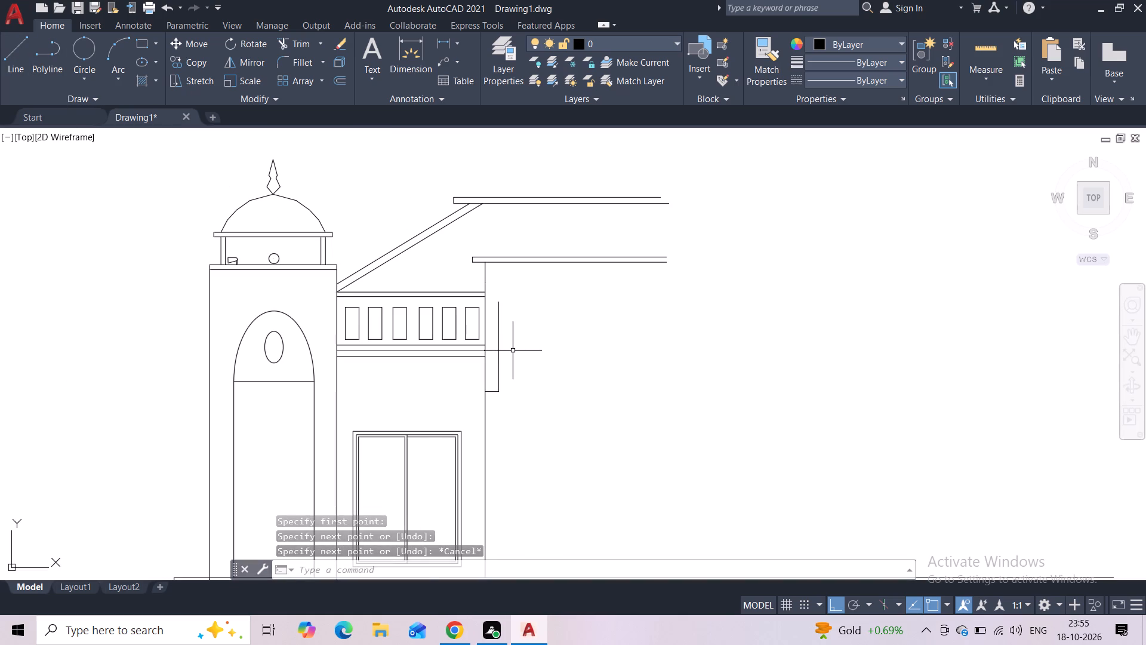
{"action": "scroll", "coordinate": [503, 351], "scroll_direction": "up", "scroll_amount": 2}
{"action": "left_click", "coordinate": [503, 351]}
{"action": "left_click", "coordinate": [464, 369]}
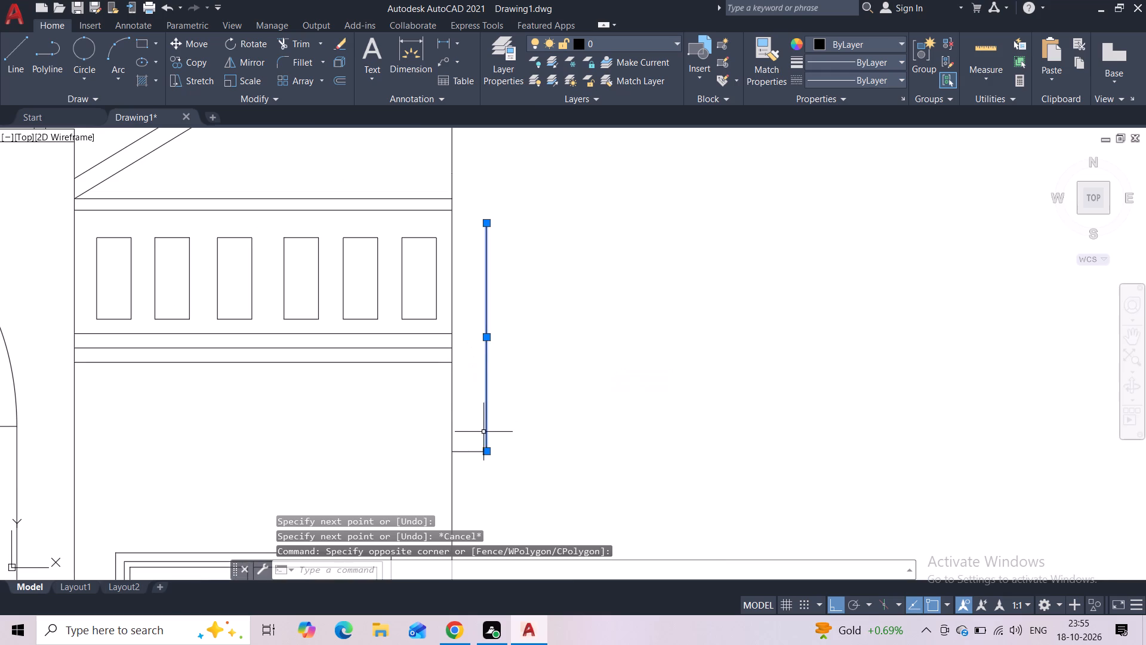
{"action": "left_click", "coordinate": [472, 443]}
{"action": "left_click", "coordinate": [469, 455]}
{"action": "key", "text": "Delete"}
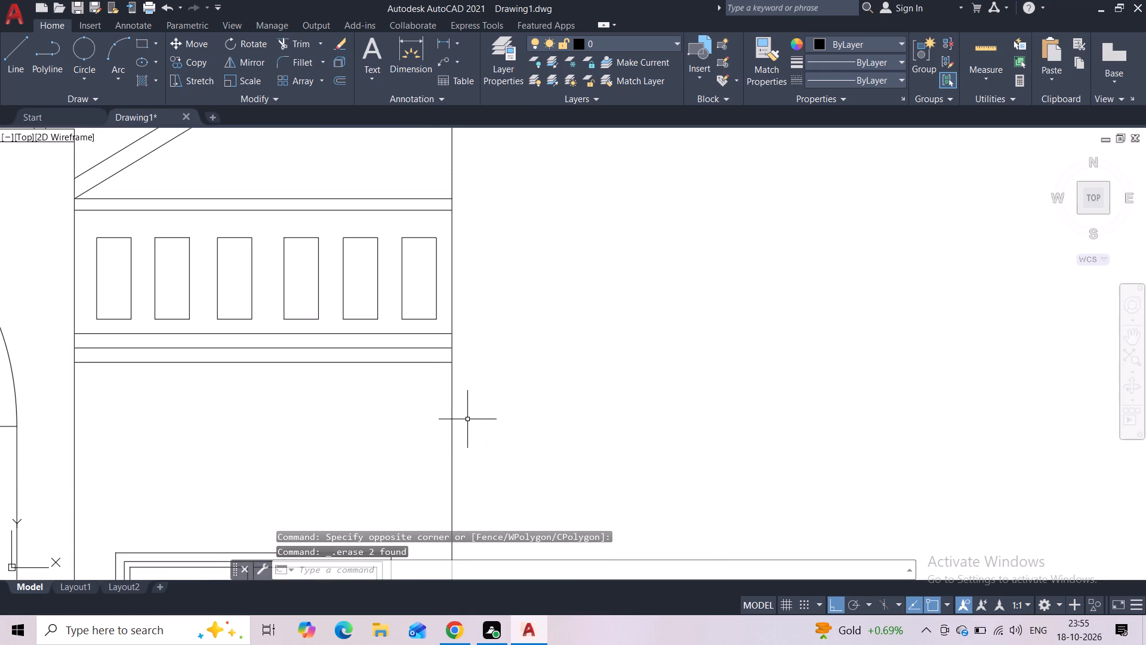
Draw an 8" horizontal line outward from the central section's wall edge, just below the banded wall's lower lines.
{"action": "left_click", "coordinate": [3, 38]}
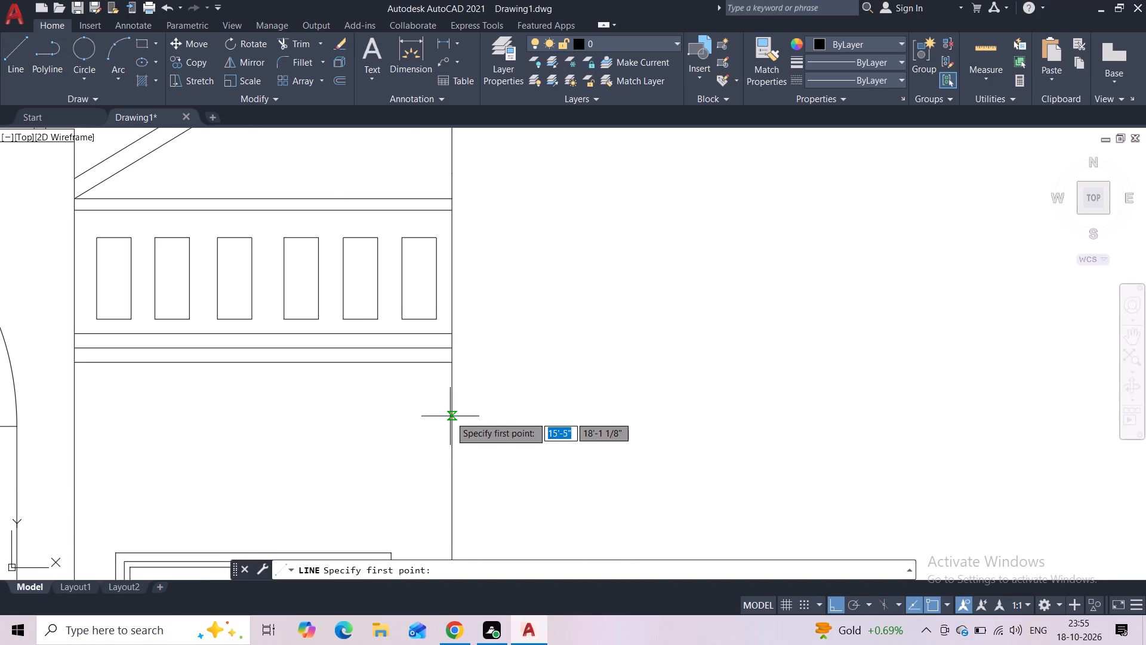
{"action": "left_click", "coordinate": [450, 416]}
{"action": "type", "text": "8\""}
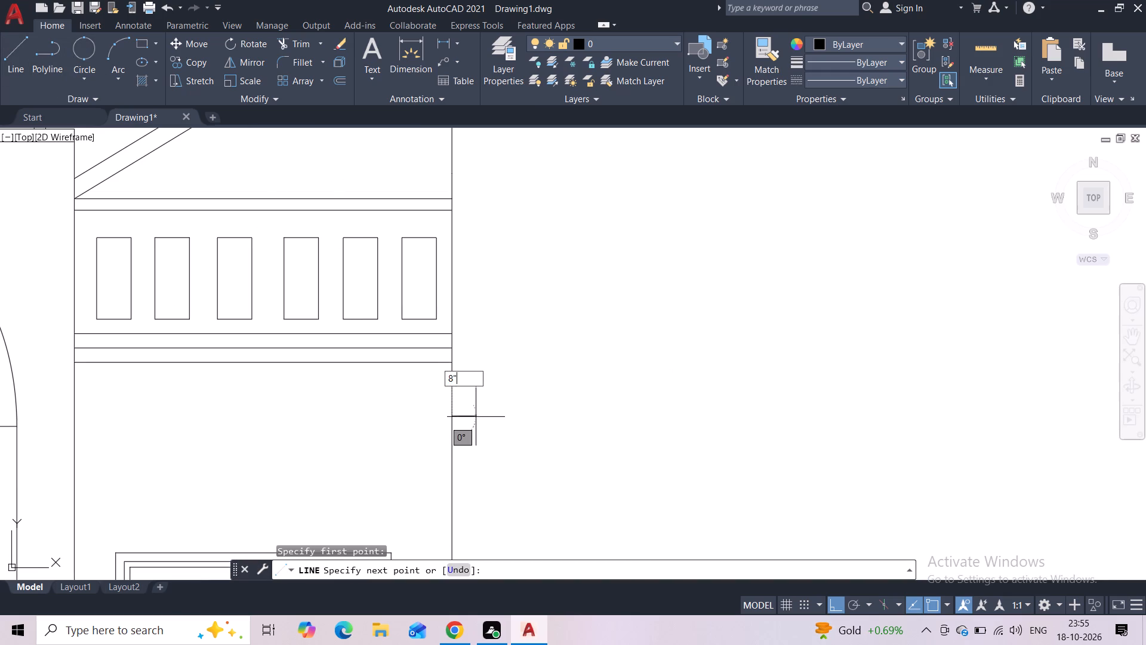
{"action": "key", "text": "Return"}
{"action": "key", "text": "Escape"}
Draw an 8" vertical line down from the underside of the central section's lower slab, a short distance beyond the wall edge.
{"action": "scroll", "coordinate": [527, 342], "scroll_direction": "down", "scroll_amount": 2}
{"action": "middle_click_drag", "start_coordinate": [535, 326], "coordinate": [495, 396]}
{"action": "key", "text": "space"}
{"action": "scroll", "coordinate": [497, 337], "scroll_direction": "up", "scroll_amount": 3}
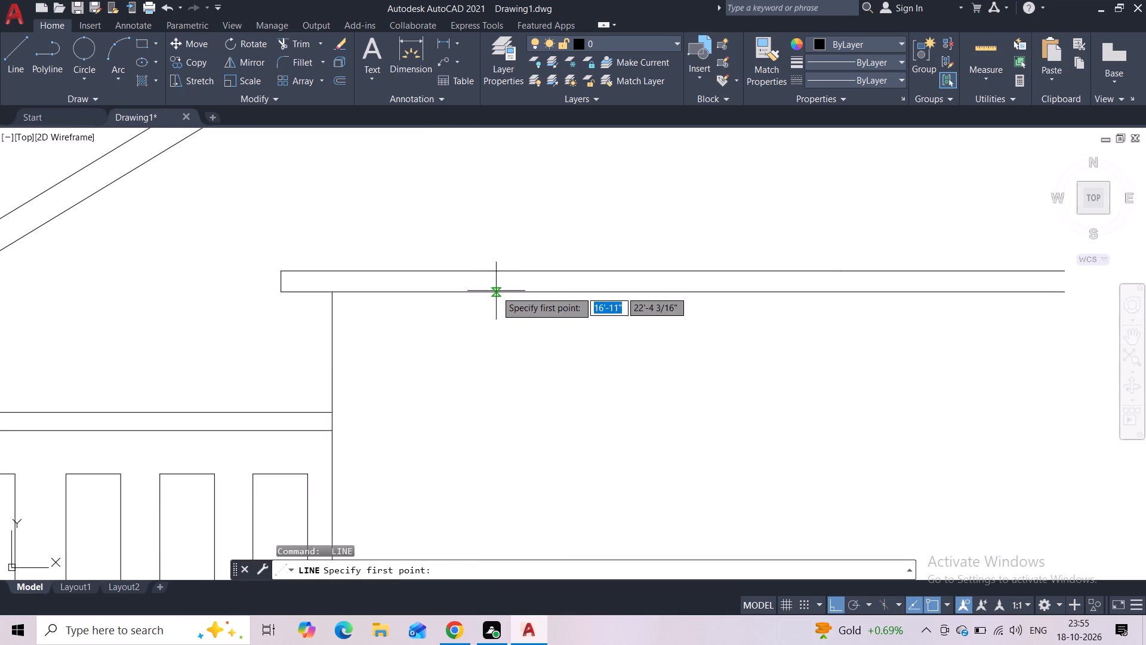
{"action": "left_click", "coordinate": [496, 291]}
{"action": "type", "text": "8\""}
{"action": "key", "text": "Return"}
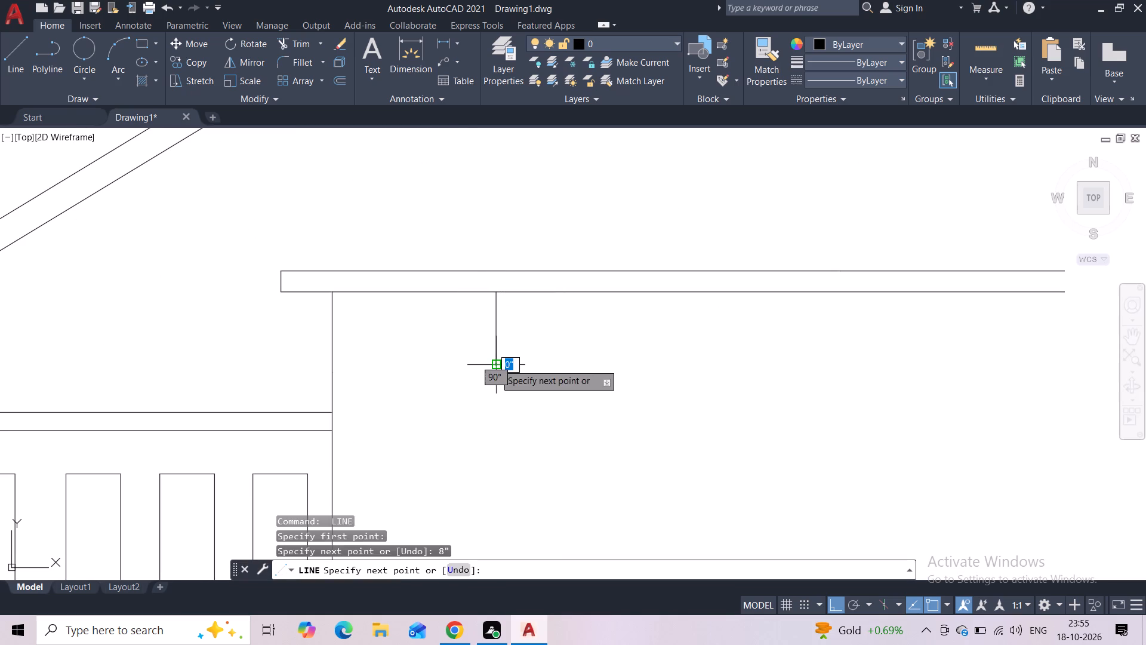
{"action": "key", "text": "Escape"}
{"action": "scroll", "coordinate": [510, 396], "scroll_direction": "down", "scroll_amount": 2}
{"action": "middle_click_drag", "start_coordinate": [550, 444], "coordinate": [535, 274]}
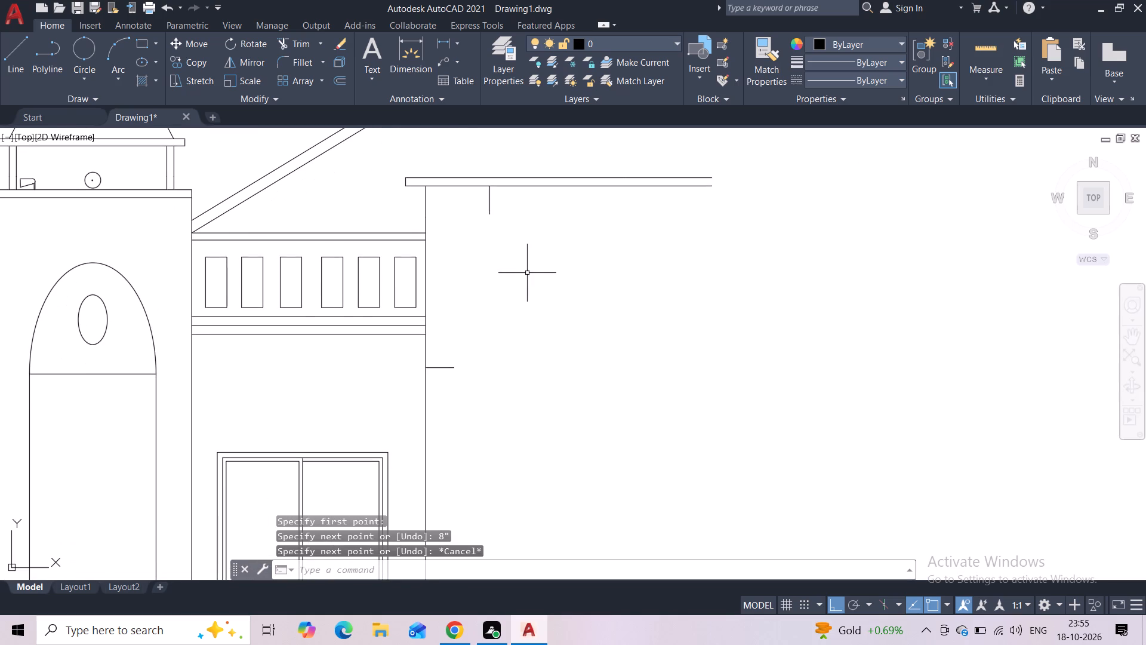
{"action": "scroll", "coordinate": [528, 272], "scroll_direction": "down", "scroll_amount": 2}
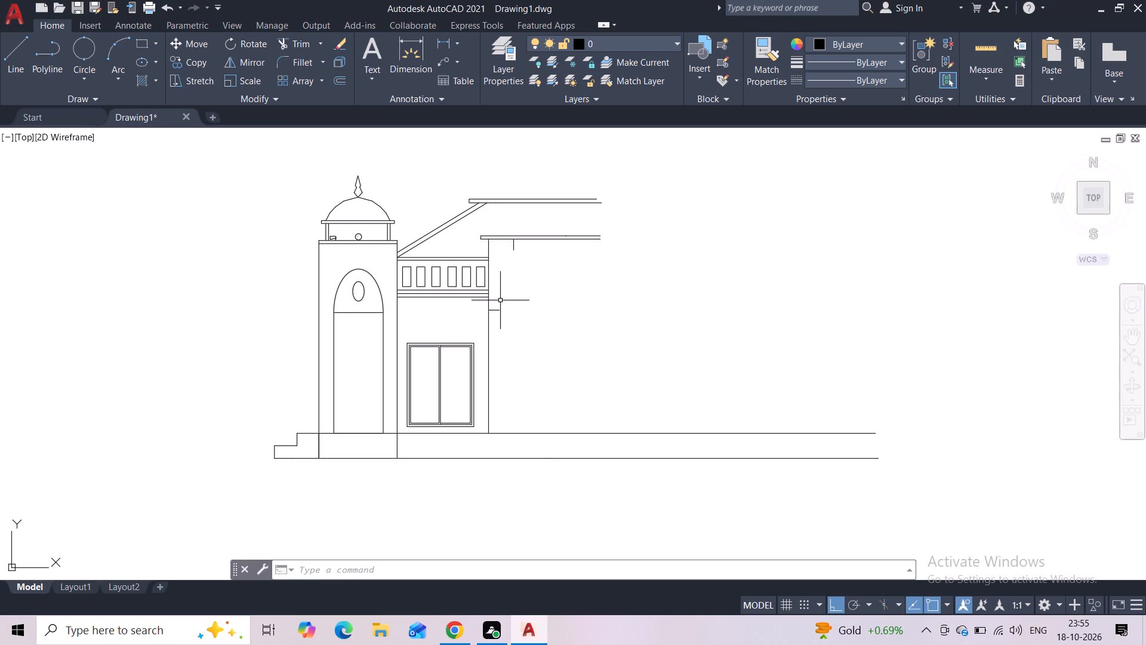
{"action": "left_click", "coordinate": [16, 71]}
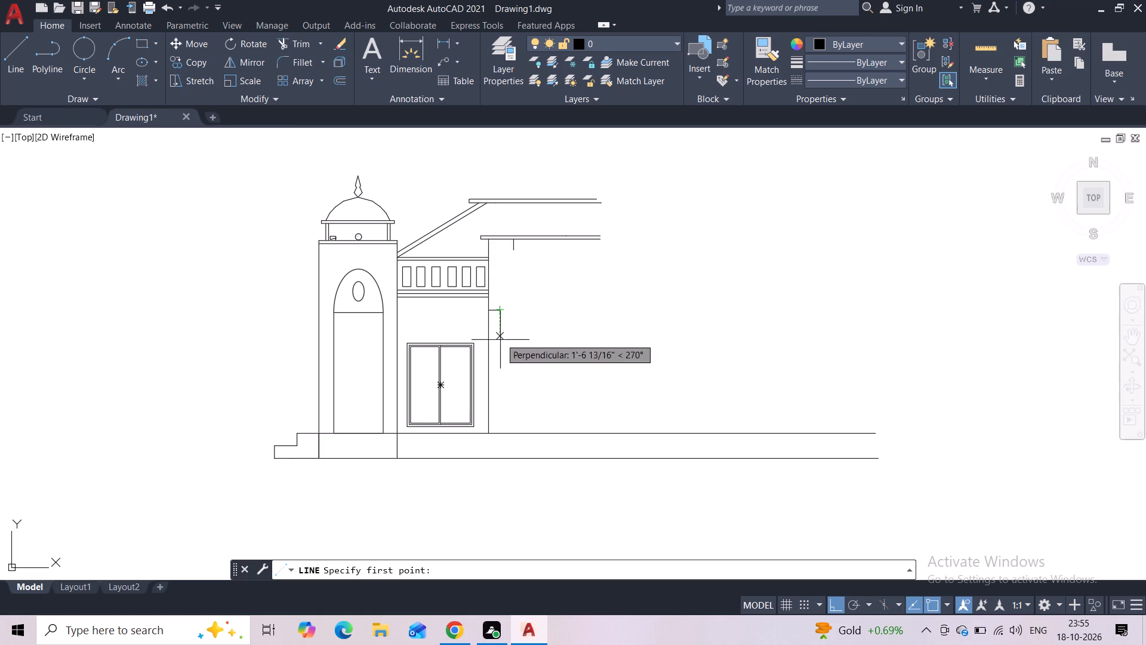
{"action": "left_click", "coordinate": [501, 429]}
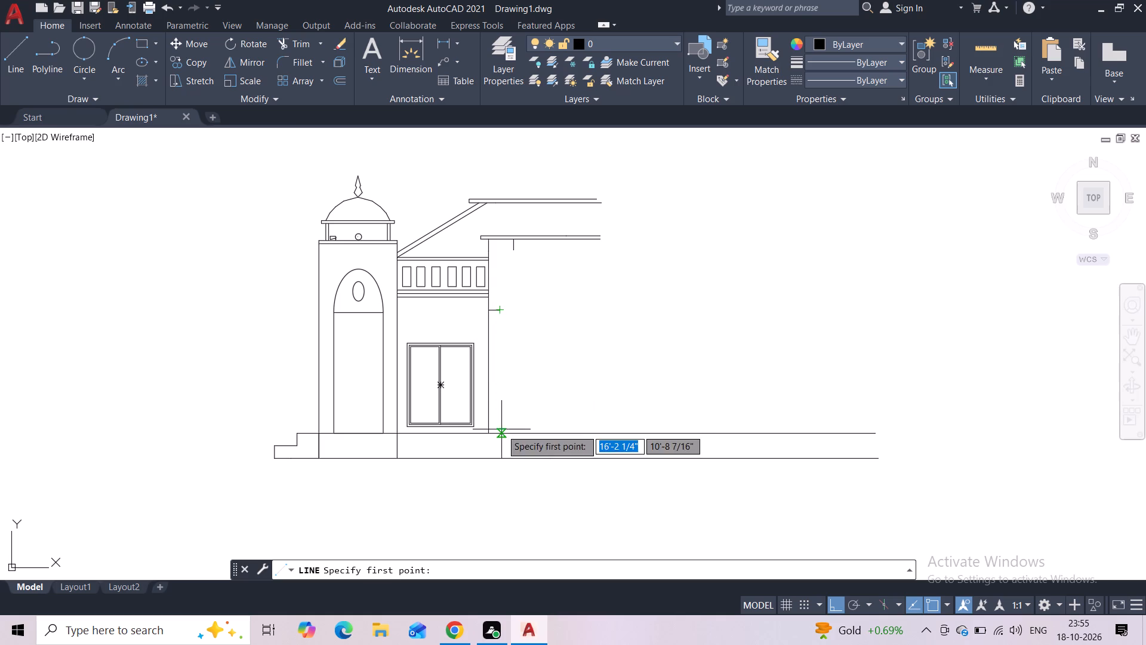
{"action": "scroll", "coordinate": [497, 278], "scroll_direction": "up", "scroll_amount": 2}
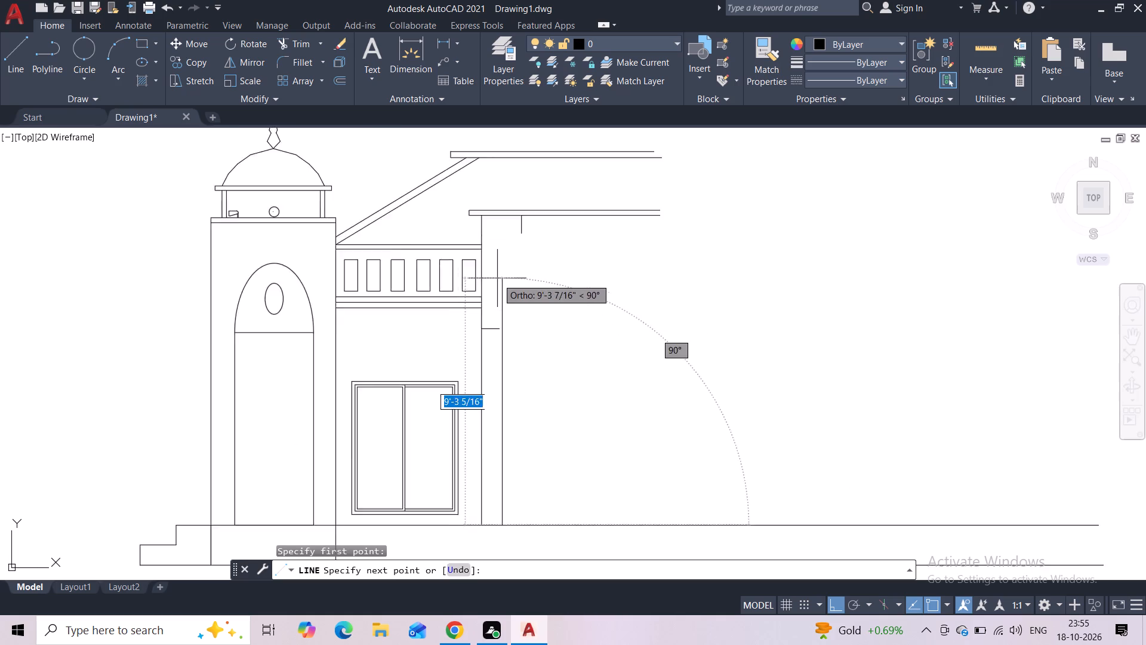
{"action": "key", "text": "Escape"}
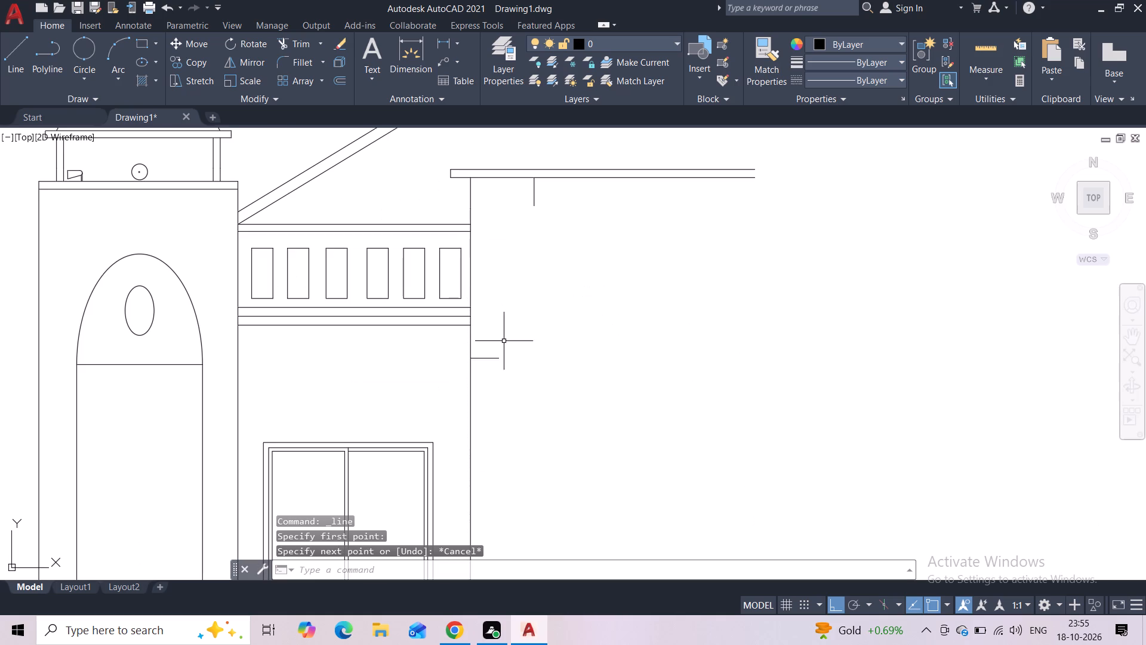
Draw a vertical line about 7'-4 5/8" long from the outer end of the 8" horizontal line down to the plinth top.
{"action": "key", "text": "space"}
{"action": "scroll", "coordinate": [503, 407], "scroll_direction": "down", "scroll_amount": 1}
{"action": "middle_click_drag", "start_coordinate": [503, 415], "coordinate": [502, 296]}
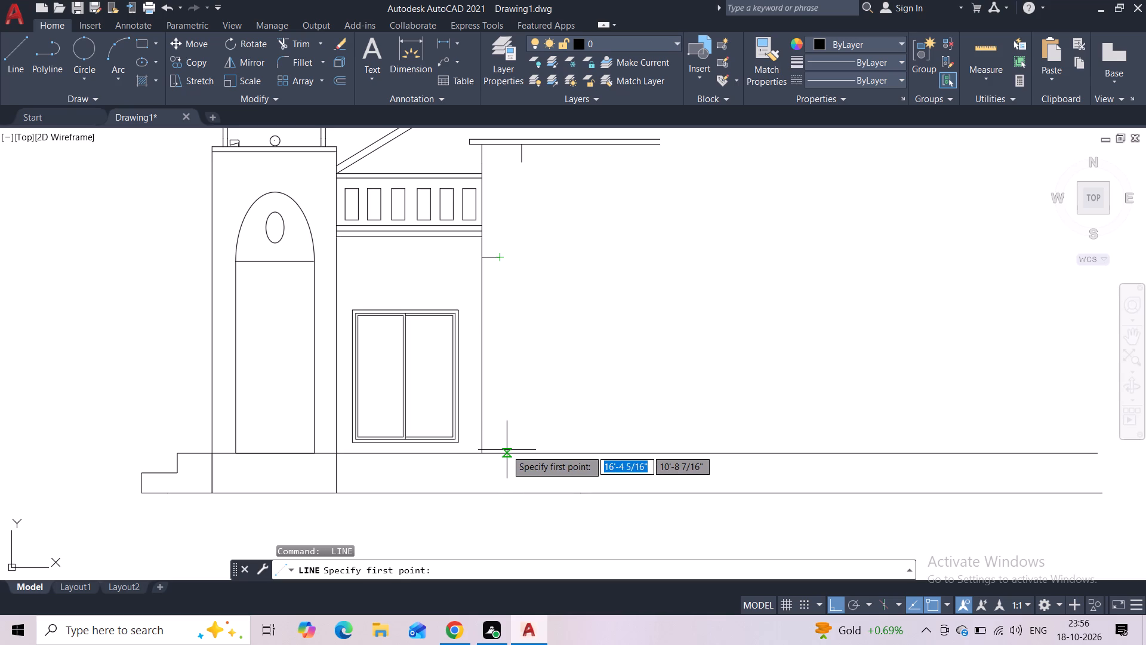
{"action": "scroll", "coordinate": [503, 450], "scroll_direction": "up", "scroll_amount": 3}
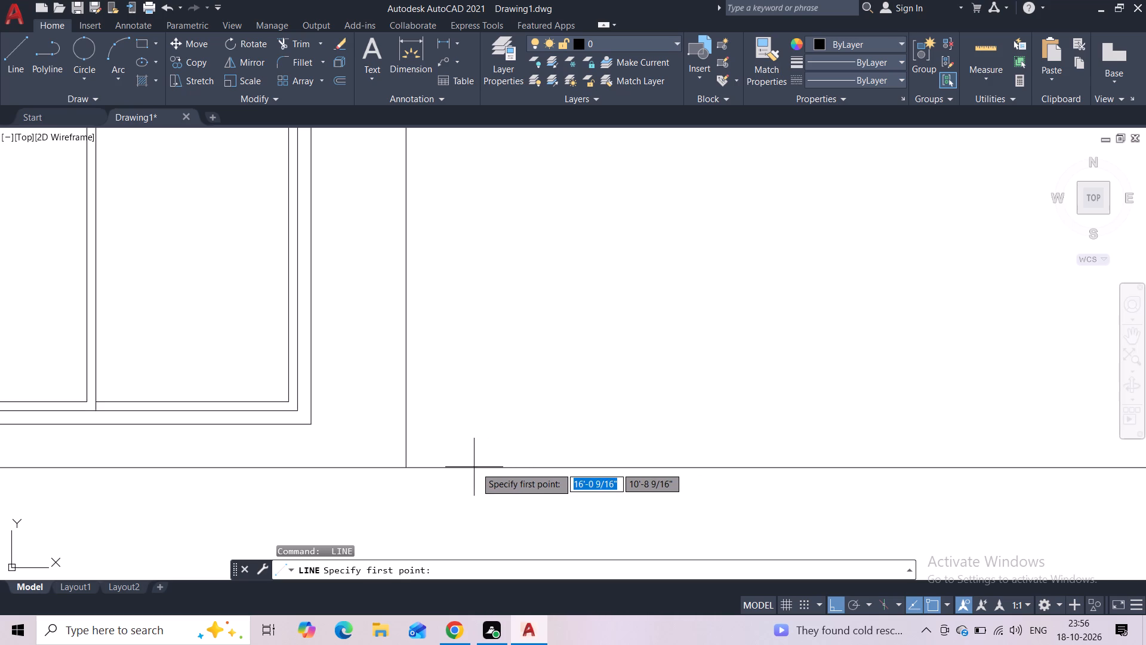
{"action": "scroll", "coordinate": [469, 384], "scroll_direction": "down", "scroll_amount": 2}
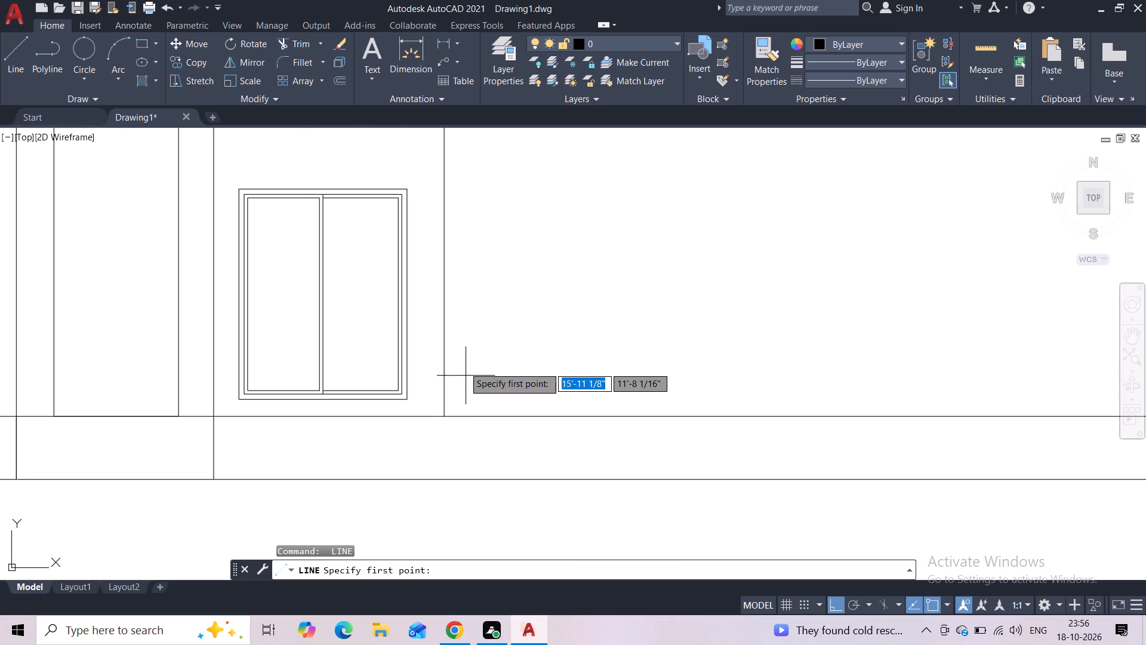
{"action": "middle_click_drag", "start_coordinate": [463, 321], "coordinate": [465, 370]}
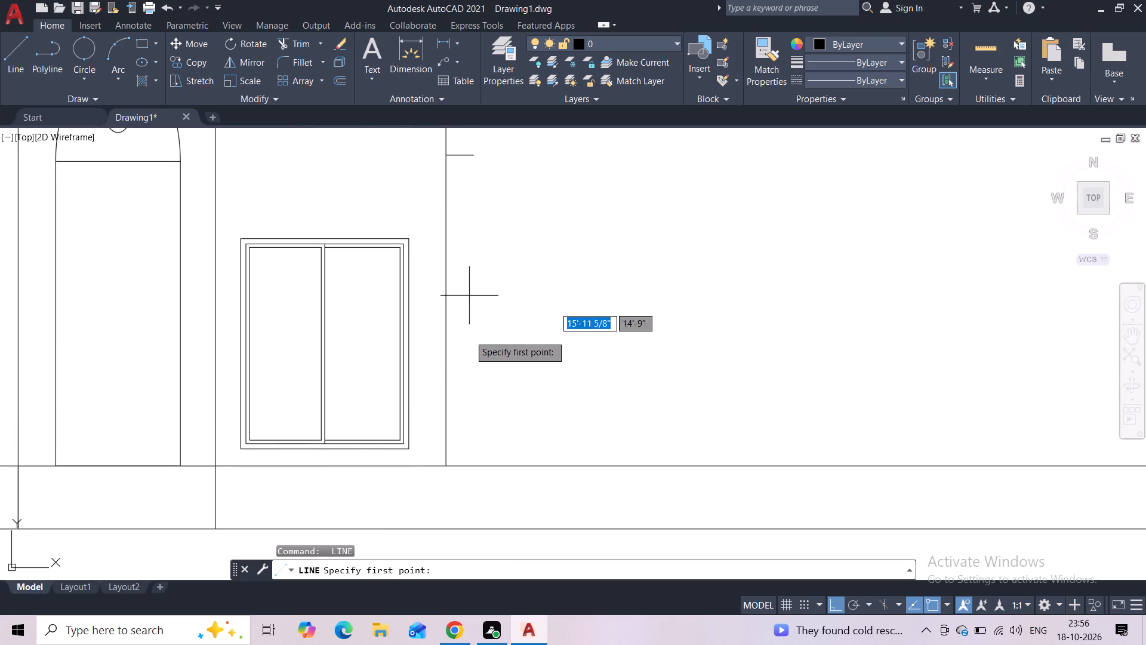
{"action": "left_click", "coordinate": [469, 156]}
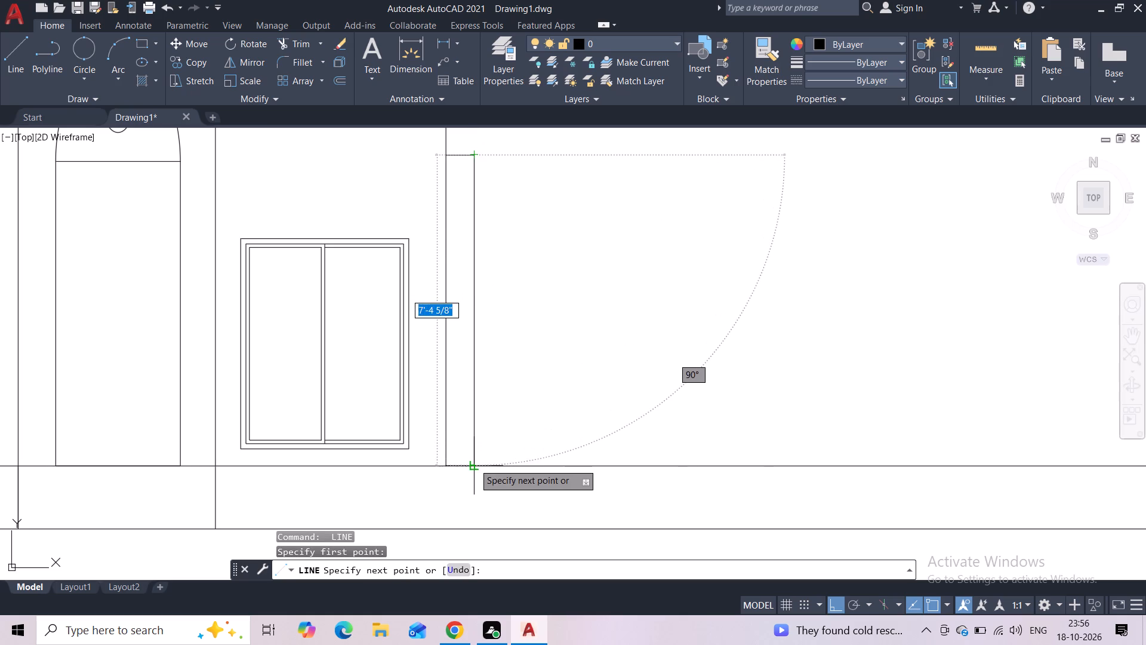
{"action": "left_click", "coordinate": [474, 465]}
{"action": "key", "text": "Escape"}
Continue the inner edge up about 3'-6 7/8" to the 8" drop's lower end level, and about 5'-10 11/16" horizontally beneath the slab.
{"action": "middle_click_drag", "start_coordinate": [499, 282], "coordinate": [491, 490]}
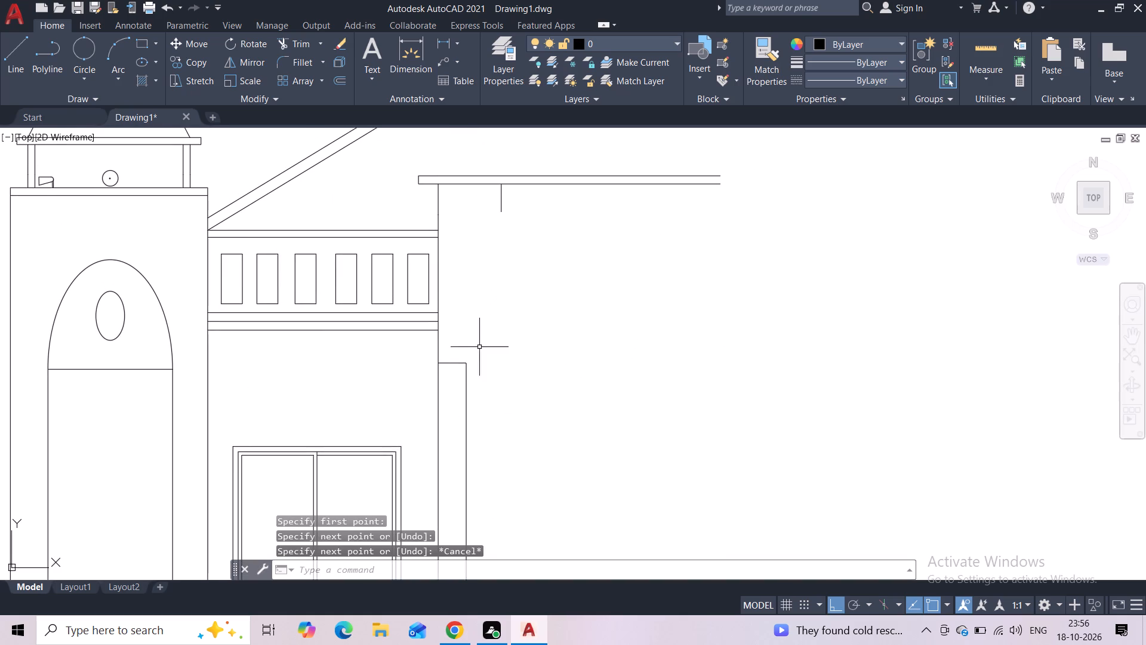
{"action": "key", "text": "space"}
{"action": "left_click", "coordinate": [467, 365]}
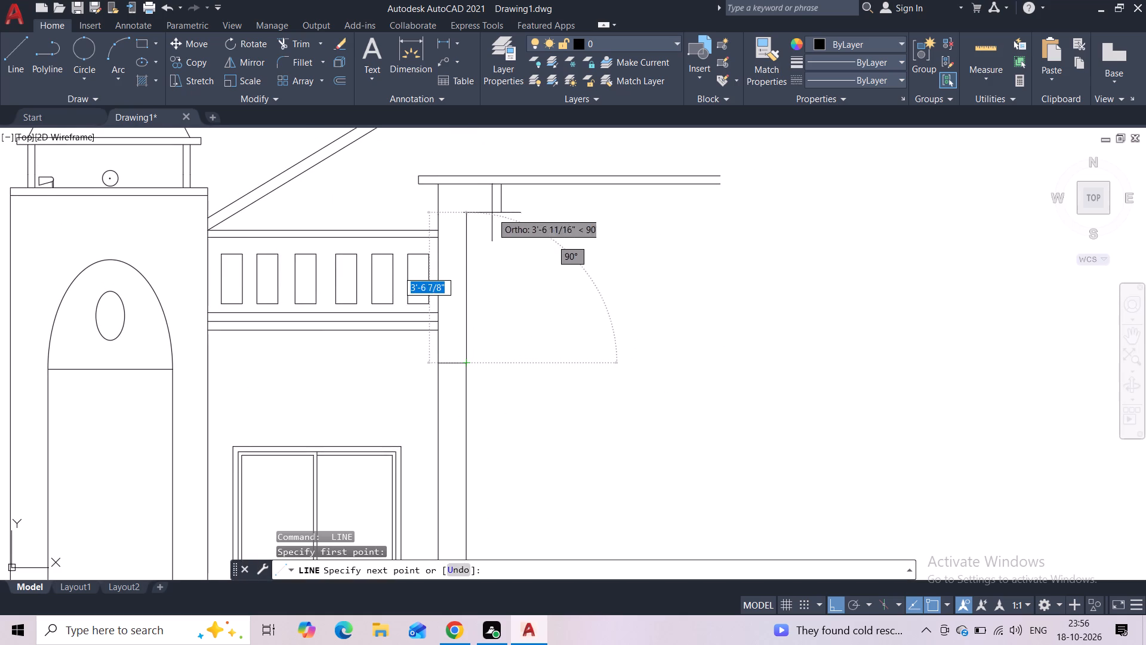
{"action": "left_click", "coordinate": [467, 214]}
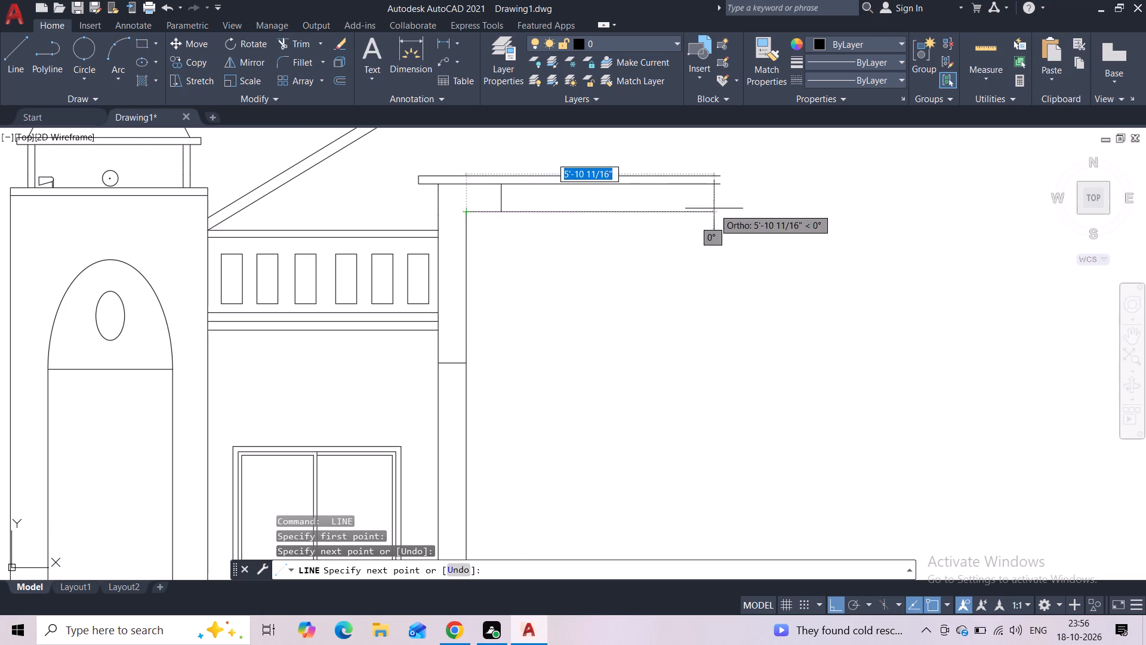
{"action": "left_click", "coordinate": [714, 208]}
{"action": "key", "text": "Escape"}
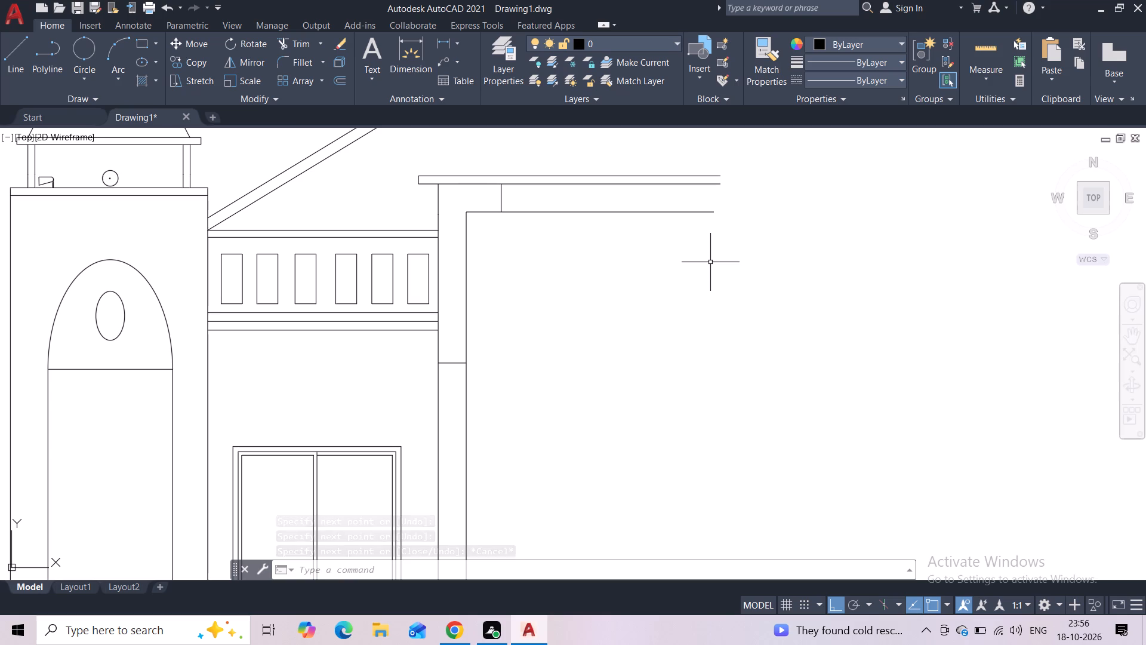
Draw a horizontal line about 10" long inward from the central frame's inner edge, level with the 8" horizontal line.
{"action": "scroll", "coordinate": [686, 270], "scroll_direction": "down", "scroll_amount": 5}
{"action": "middle_click_drag", "start_coordinate": [710, 302], "coordinate": [641, 368]}
{"action": "scroll", "coordinate": [627, 344], "scroll_direction": "up", "scroll_amount": 2}
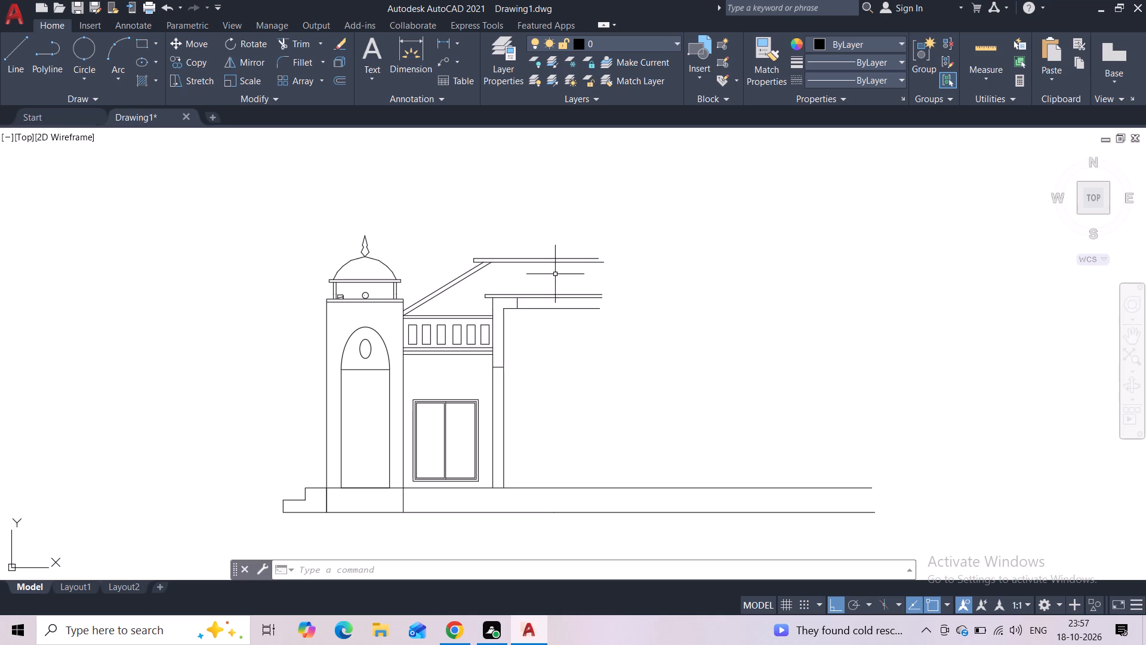
{"action": "scroll", "coordinate": [533, 365], "scroll_direction": "up", "scroll_amount": 1}
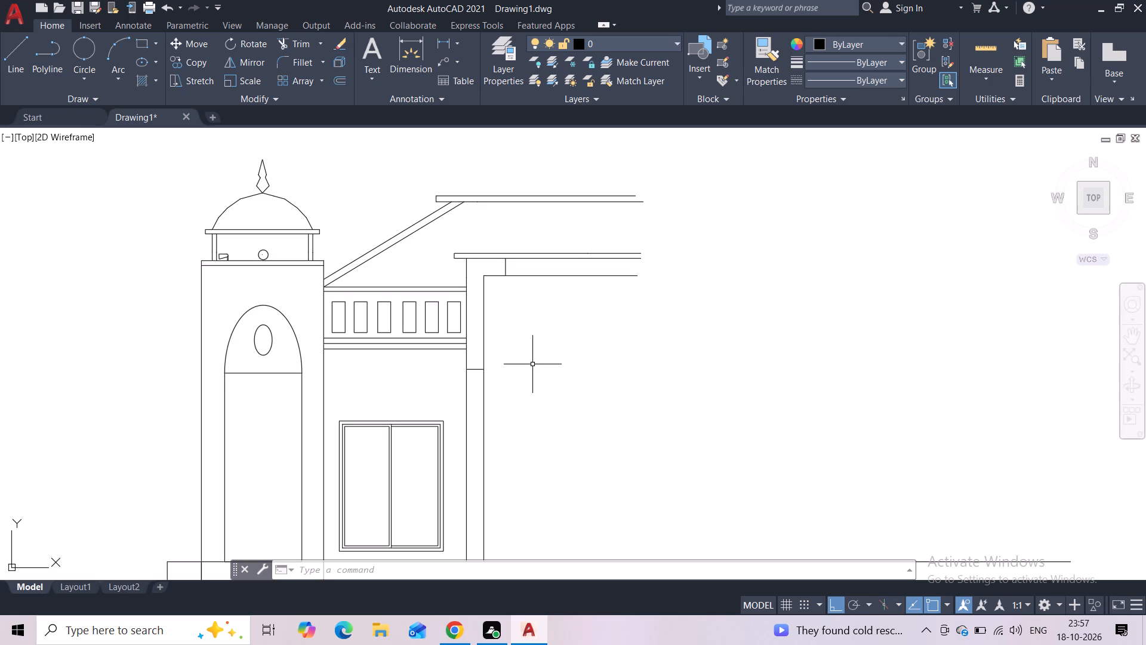
{"action": "scroll", "coordinate": [526, 357], "scroll_direction": "up", "scroll_amount": 1}
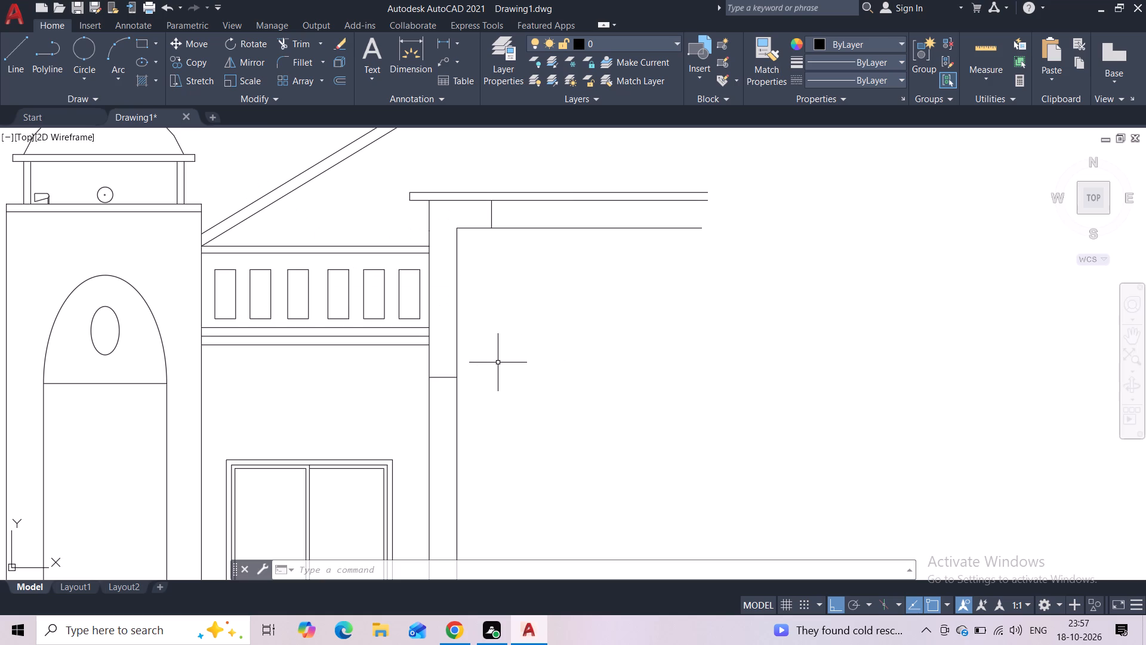
{"action": "scroll", "coordinate": [497, 361], "scroll_direction": "down", "scroll_amount": 1}
{"action": "left_click", "coordinate": [23, 71]}
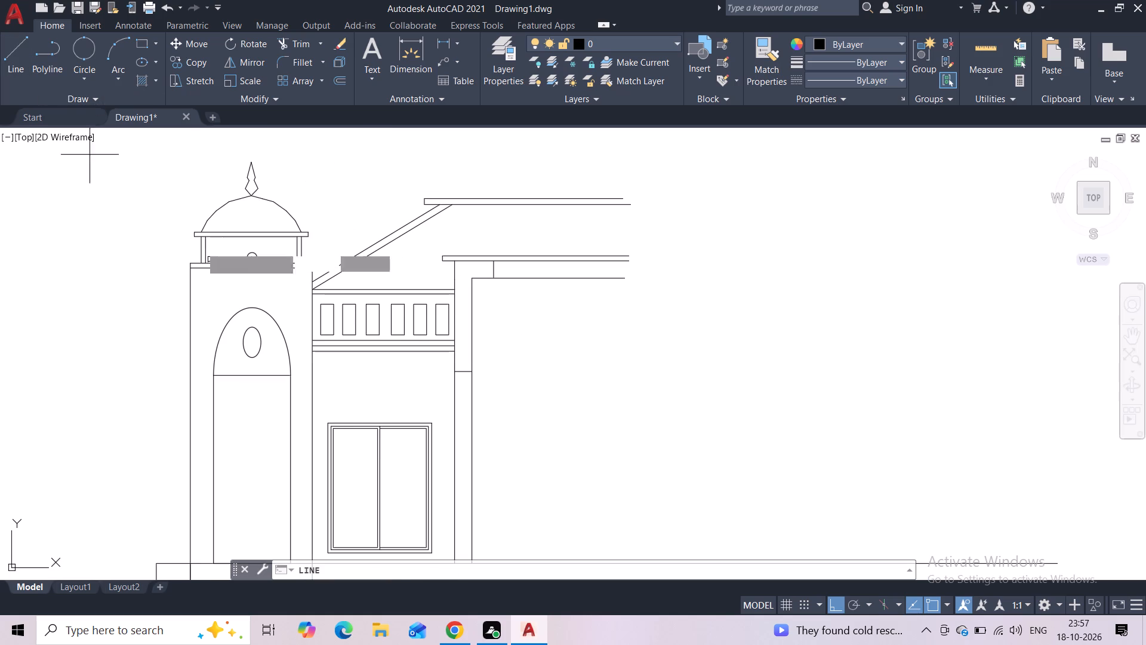
{"action": "scroll", "coordinate": [536, 379], "scroll_direction": "up", "scroll_amount": 2}
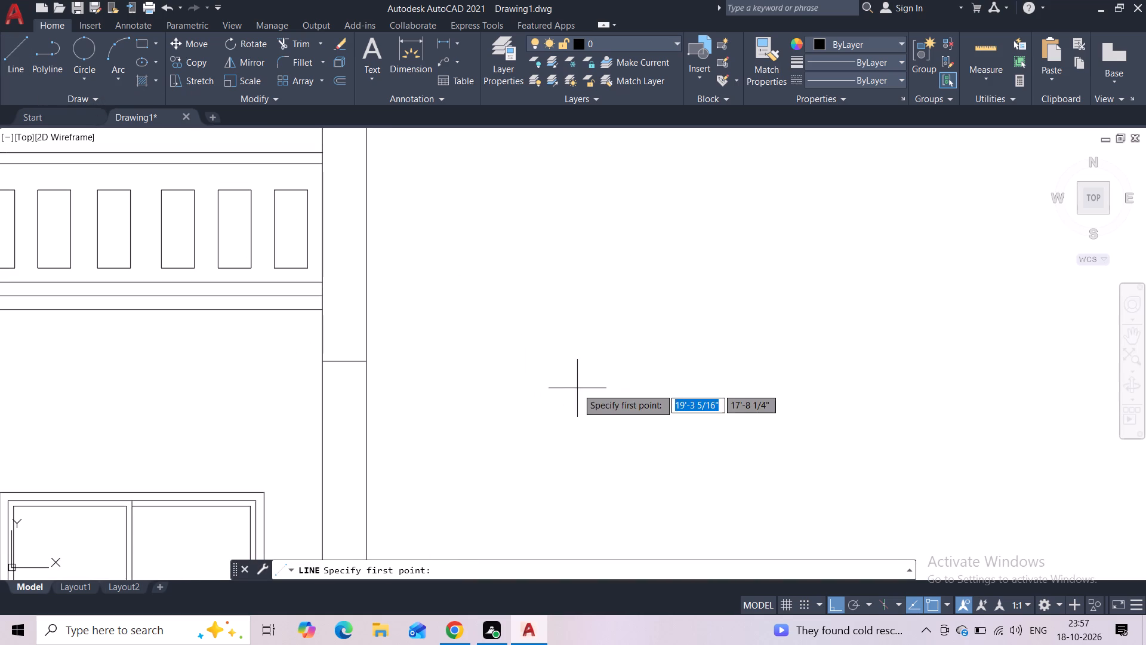
{"action": "left_click", "coordinate": [365, 363]}
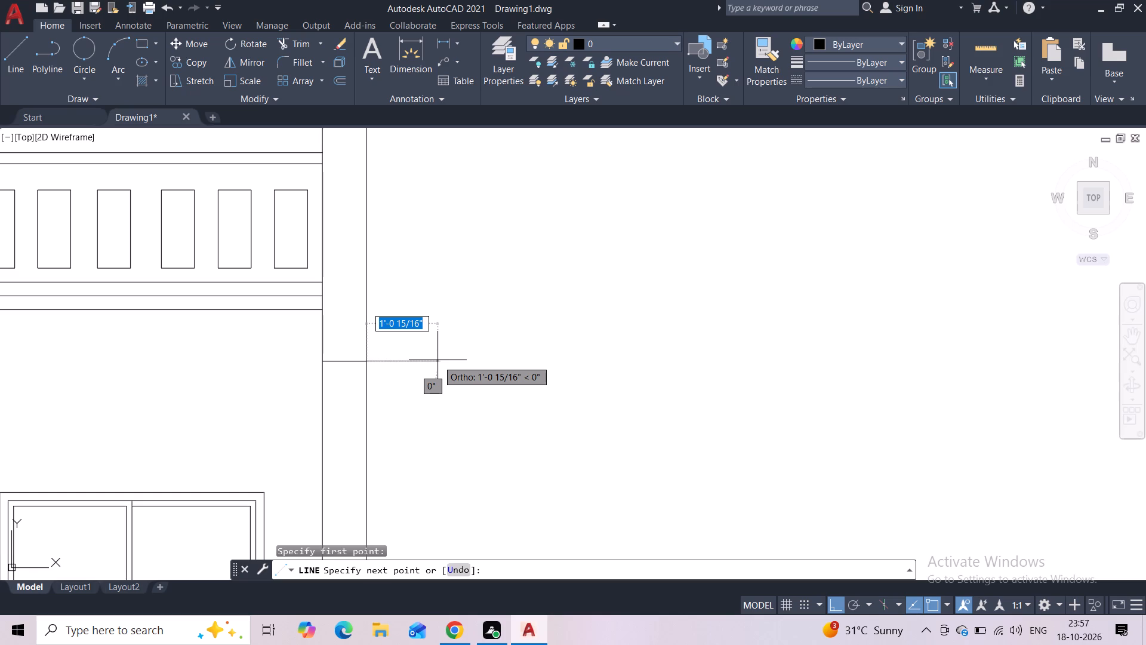
{"action": "left_click", "coordinate": [423, 333]}
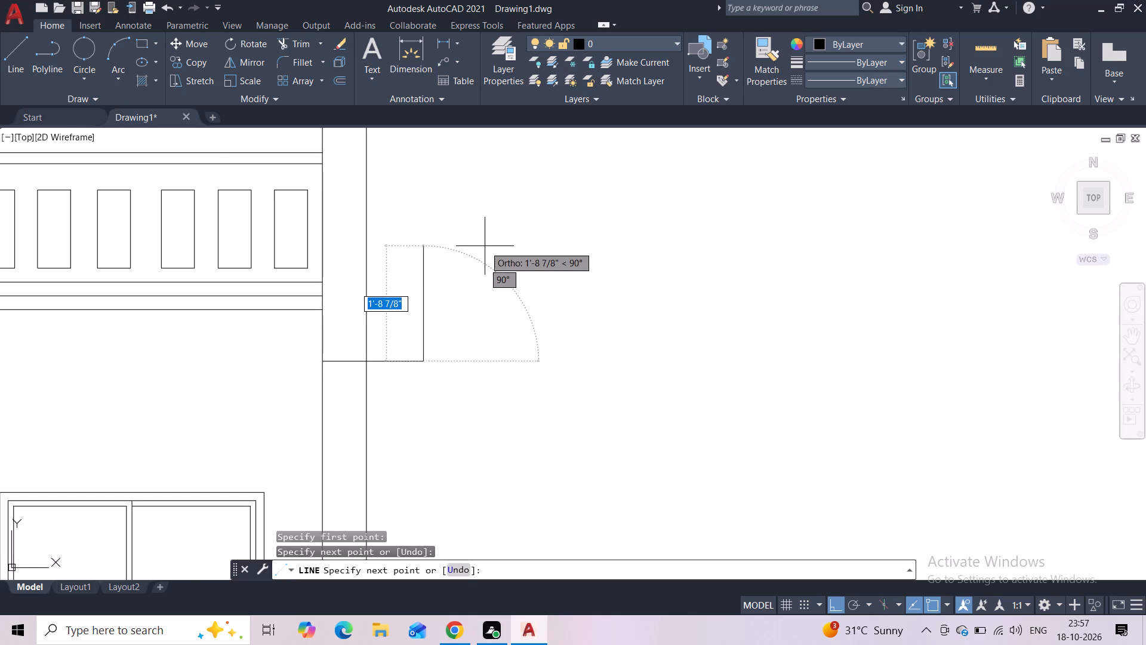
{"action": "key", "text": "Escape"}
Draw a vertical line from the underside of the central section's lower slab, near its open end, down to the plinth top.
{"action": "scroll", "coordinate": [485, 251], "scroll_direction": "down", "scroll_amount": 2}
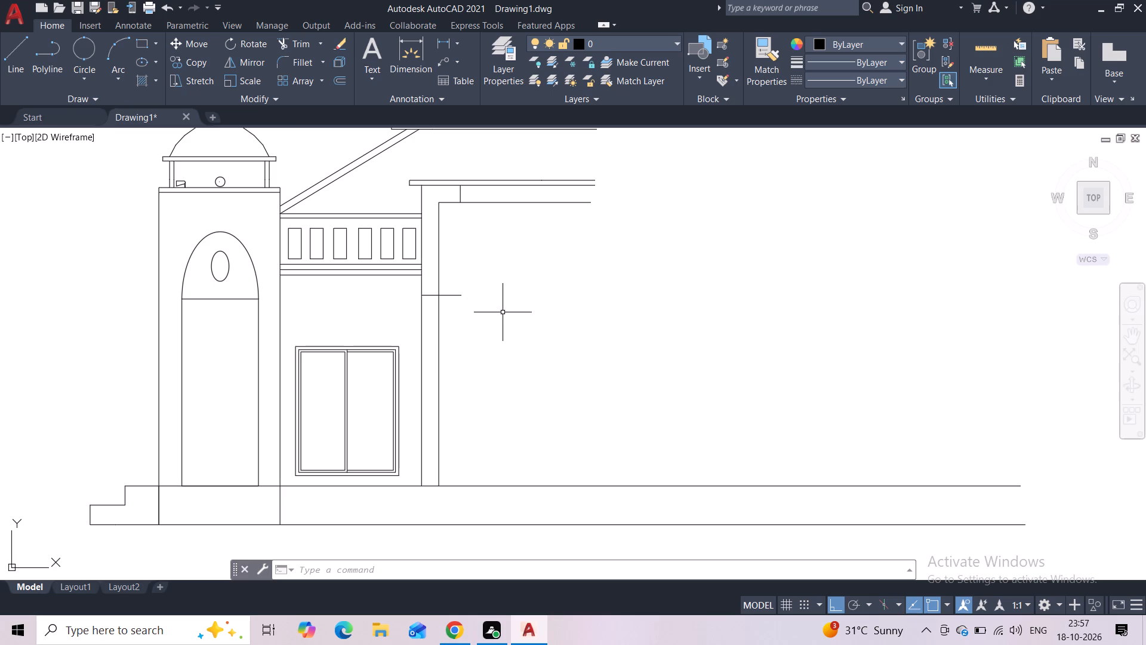
{"action": "left_click", "coordinate": [11, 56]}
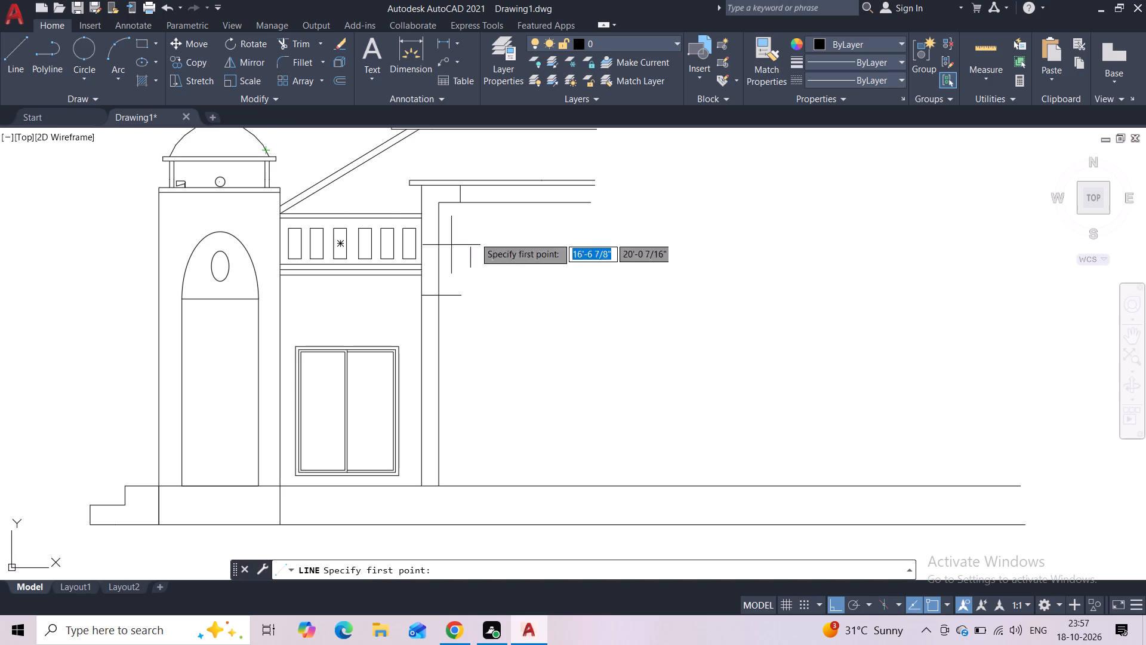
{"action": "left_click", "coordinate": [583, 189]}
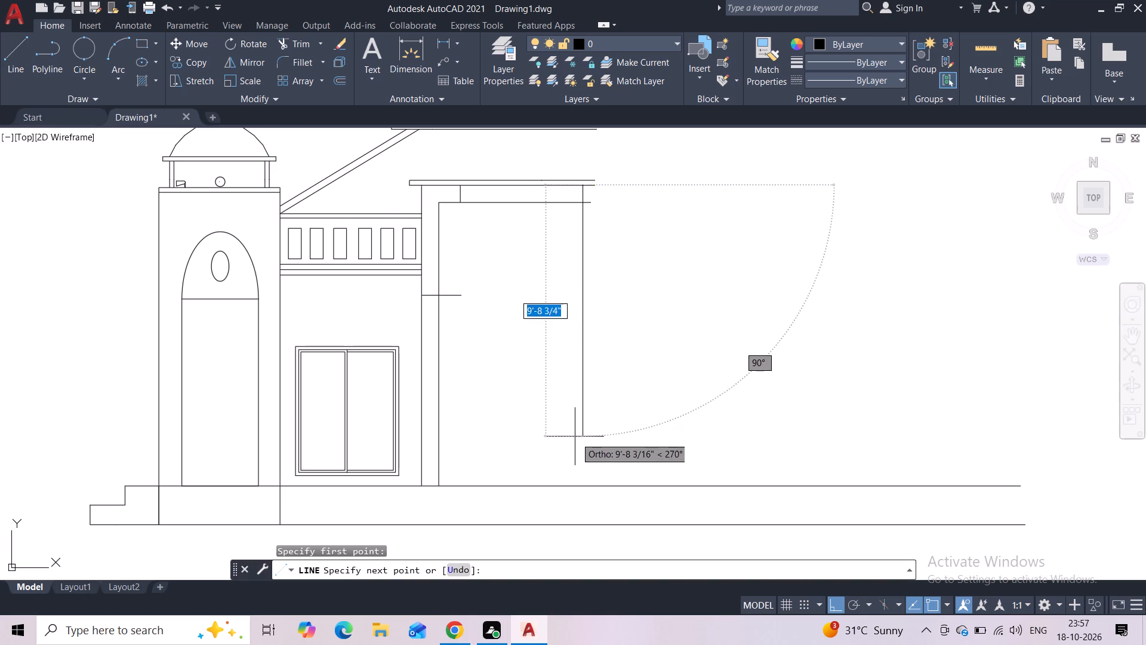
{"action": "left_click", "coordinate": [577, 480]}
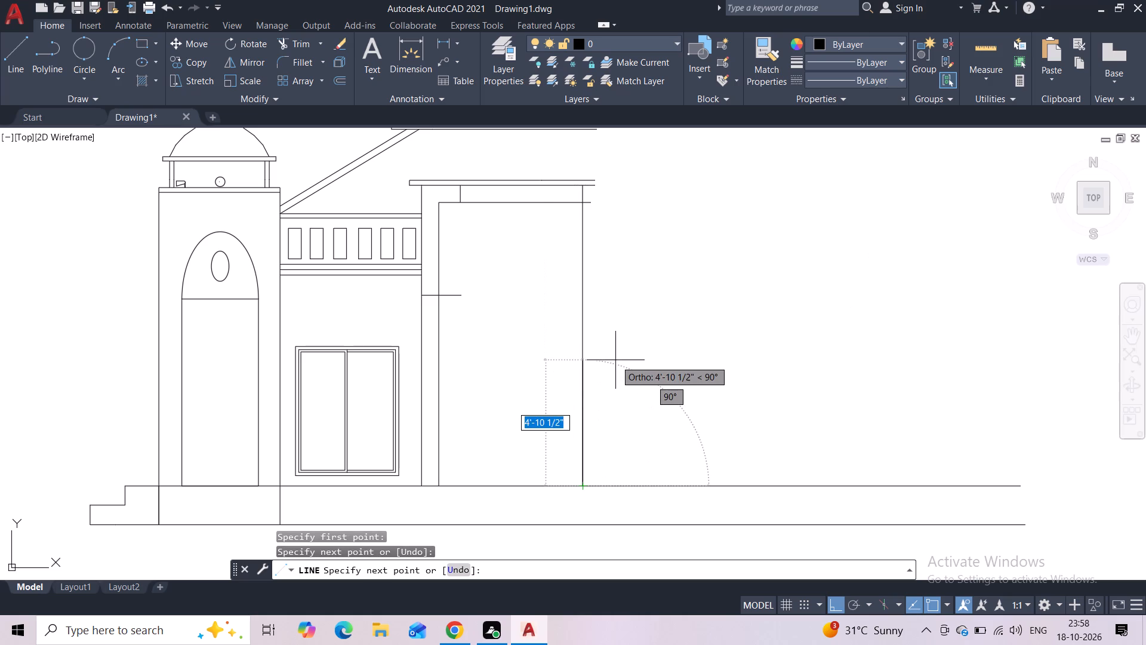
{"action": "key", "text": "Escape"}
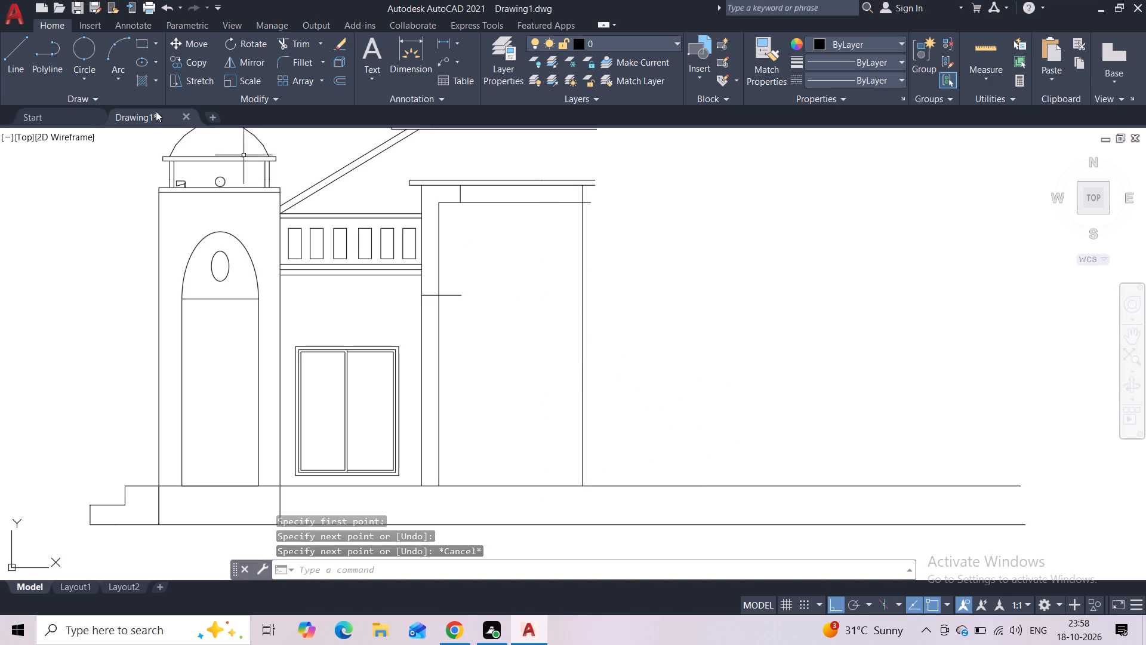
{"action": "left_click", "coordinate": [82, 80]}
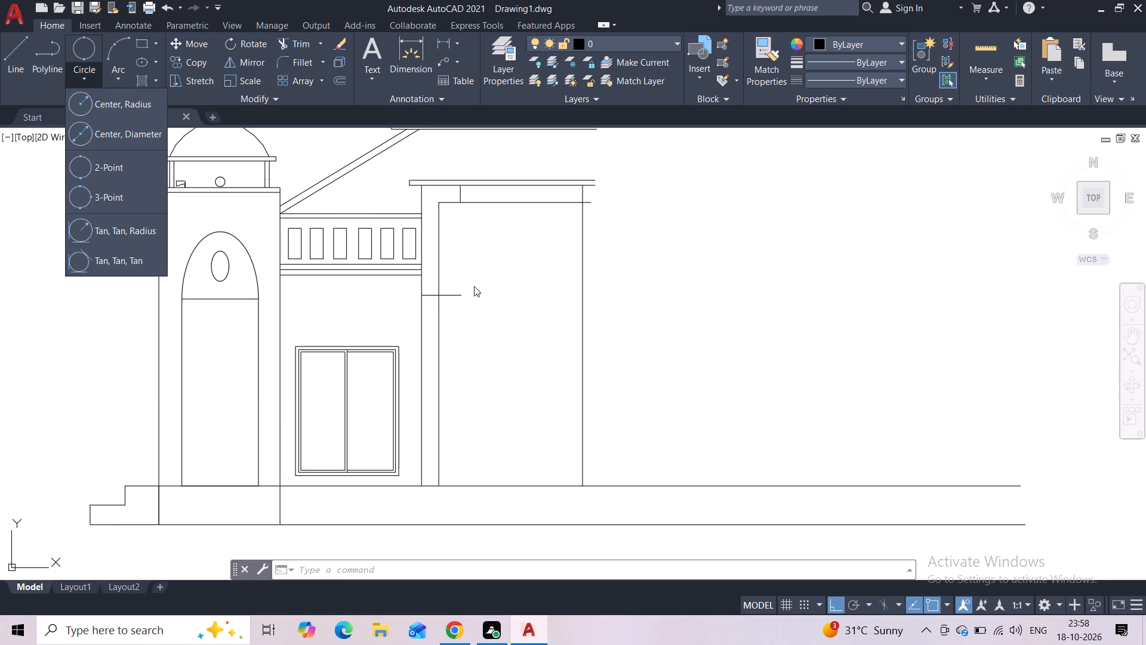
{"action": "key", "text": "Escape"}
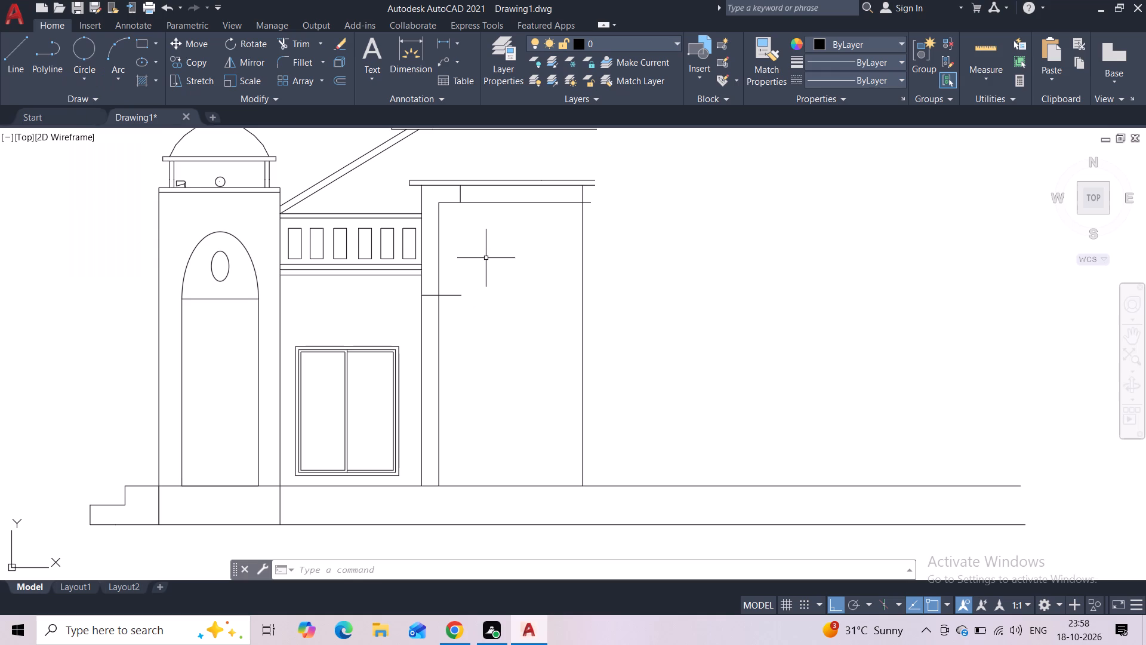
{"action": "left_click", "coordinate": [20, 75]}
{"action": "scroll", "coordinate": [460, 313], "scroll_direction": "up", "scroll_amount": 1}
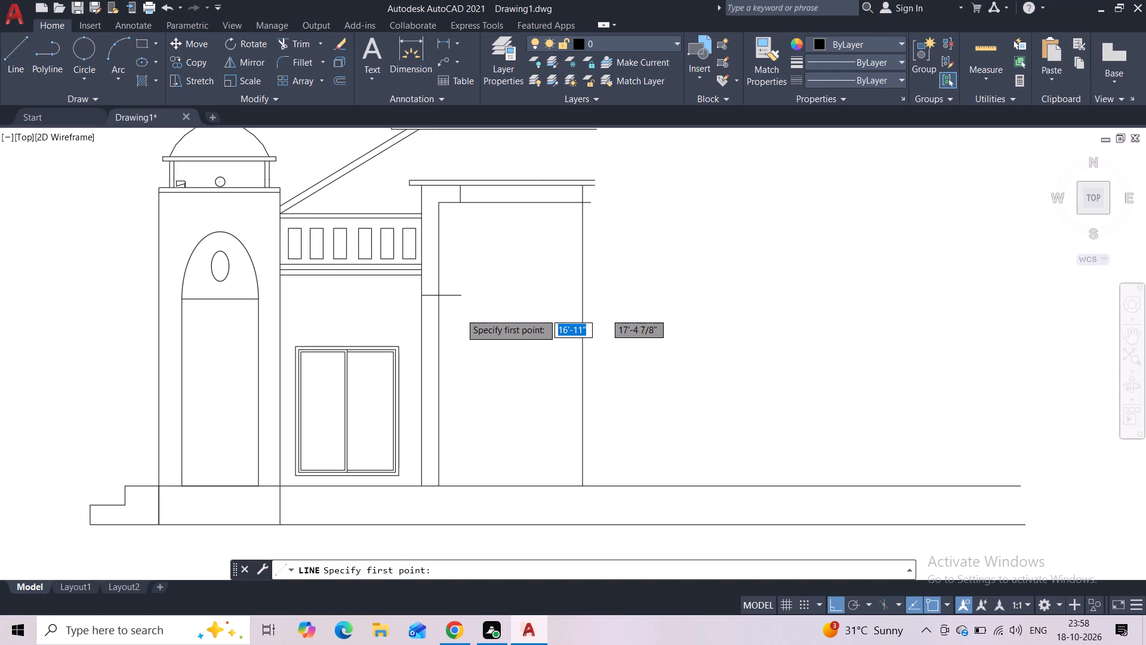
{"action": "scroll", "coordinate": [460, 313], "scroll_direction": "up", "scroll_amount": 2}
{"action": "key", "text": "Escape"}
Offset the short horizontal line on the frame's inner edge 2" upward.
{"action": "left_click", "coordinate": [430, 223]}
{"action": "left_click", "coordinate": [419, 272]}
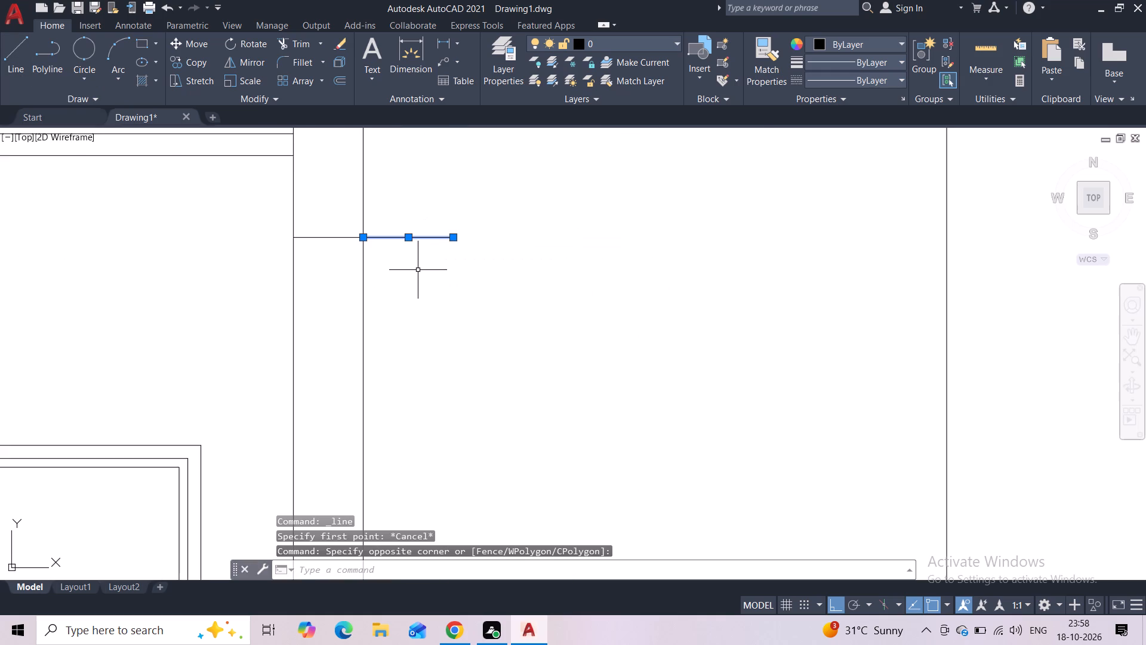
{"action": "left_click_drag", "start_coordinate": [348, 91], "coordinate": [352, 84]}
{"action": "left_click", "coordinate": [335, 80]}
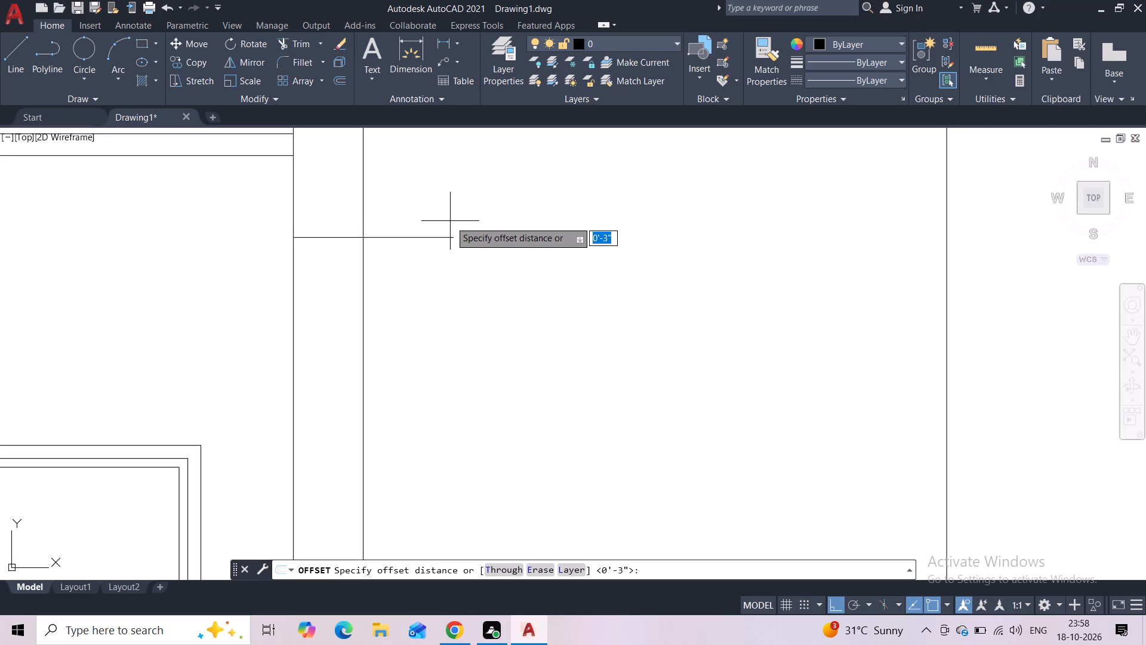
{"action": "type", "text": "2\""}
{"action": "key", "text": "Return"}
{"action": "left_click", "coordinate": [450, 220]}
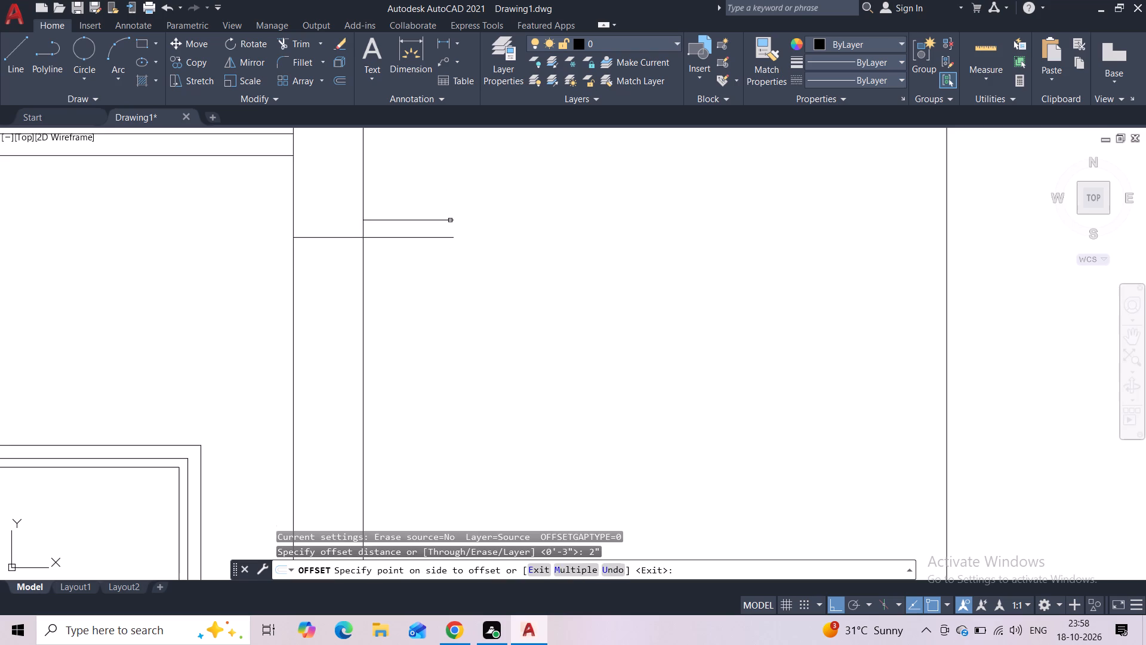
{"action": "key", "text": "Escape"}
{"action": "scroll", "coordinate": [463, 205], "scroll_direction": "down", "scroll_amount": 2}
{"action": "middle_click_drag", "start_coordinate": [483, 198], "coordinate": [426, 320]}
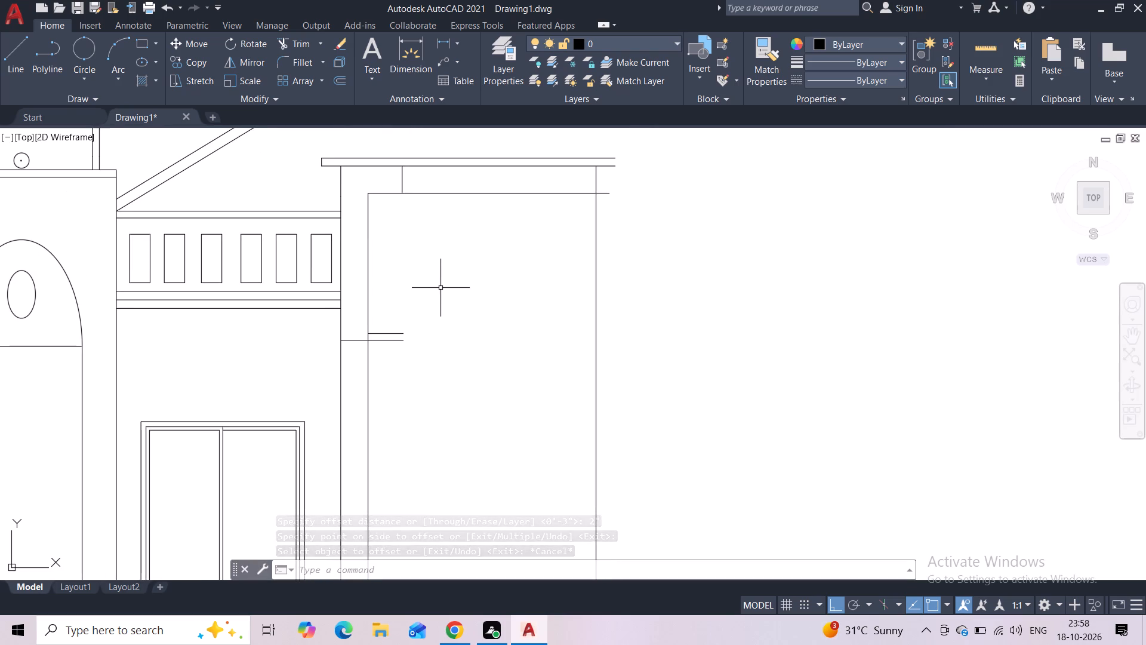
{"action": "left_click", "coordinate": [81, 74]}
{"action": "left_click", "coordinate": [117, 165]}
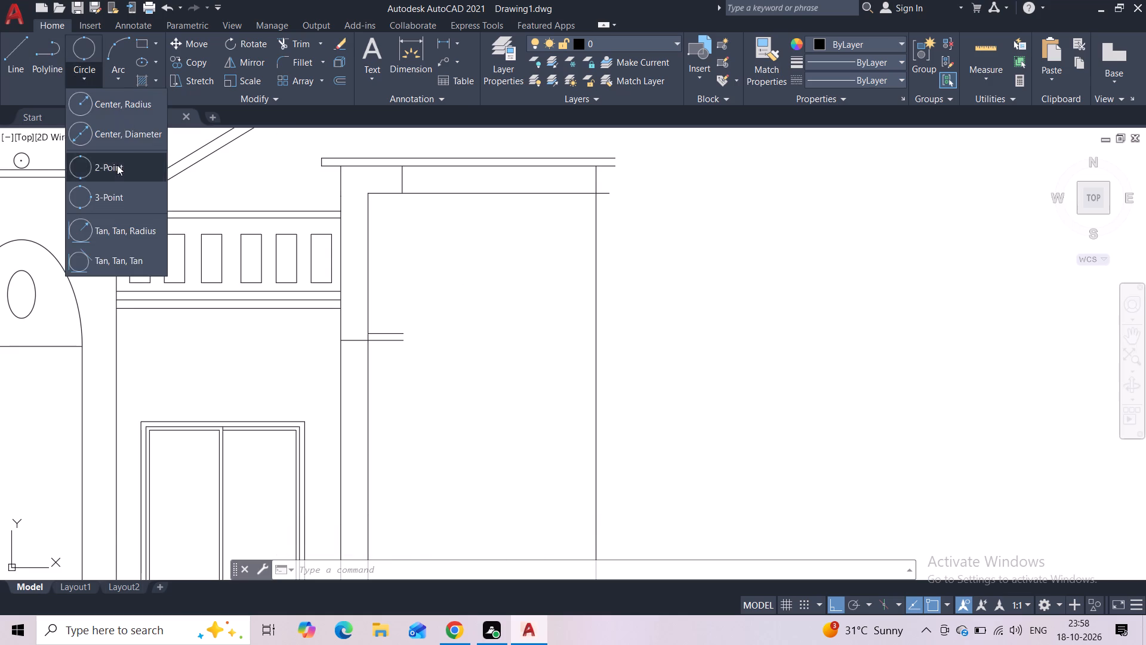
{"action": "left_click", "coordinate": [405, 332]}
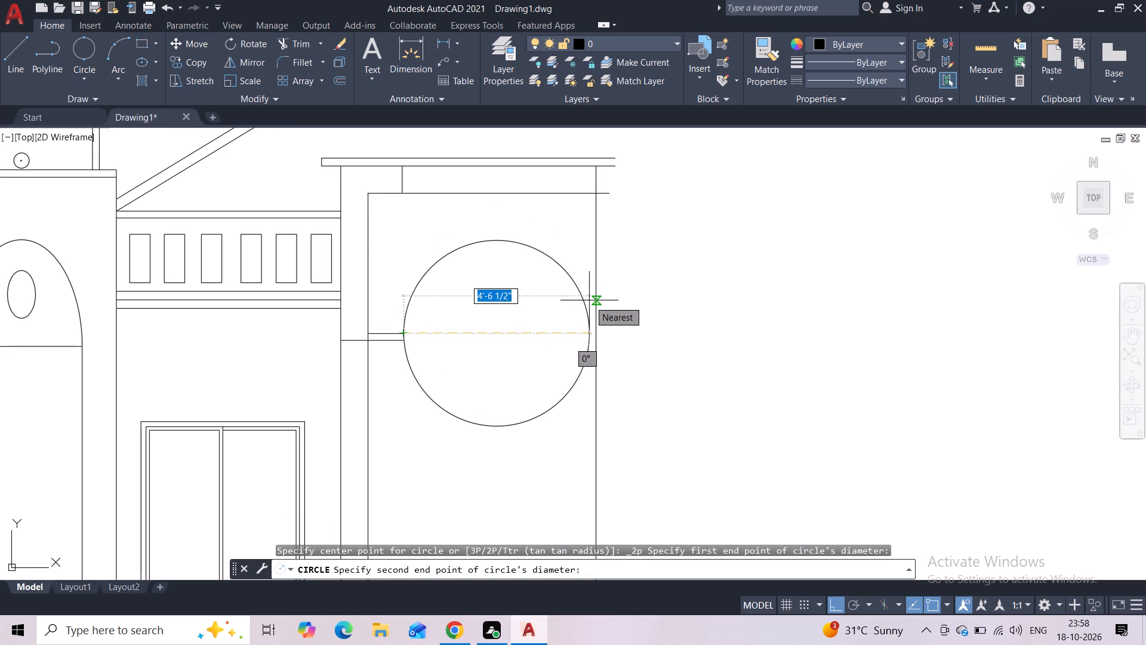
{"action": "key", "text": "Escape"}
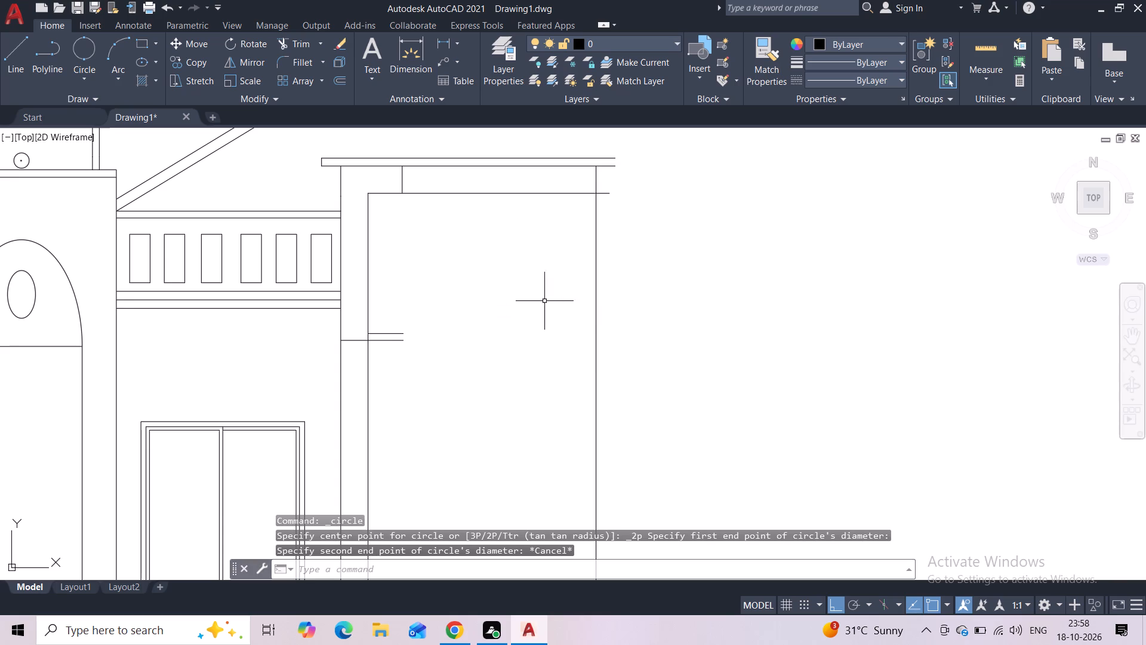
Trim away the short vertical drop under the central slab and the 8" horizontal segment between the wall edge and the frame's inner edge.
{"action": "scroll", "coordinate": [505, 305], "scroll_direction": "down", "scroll_amount": 1}
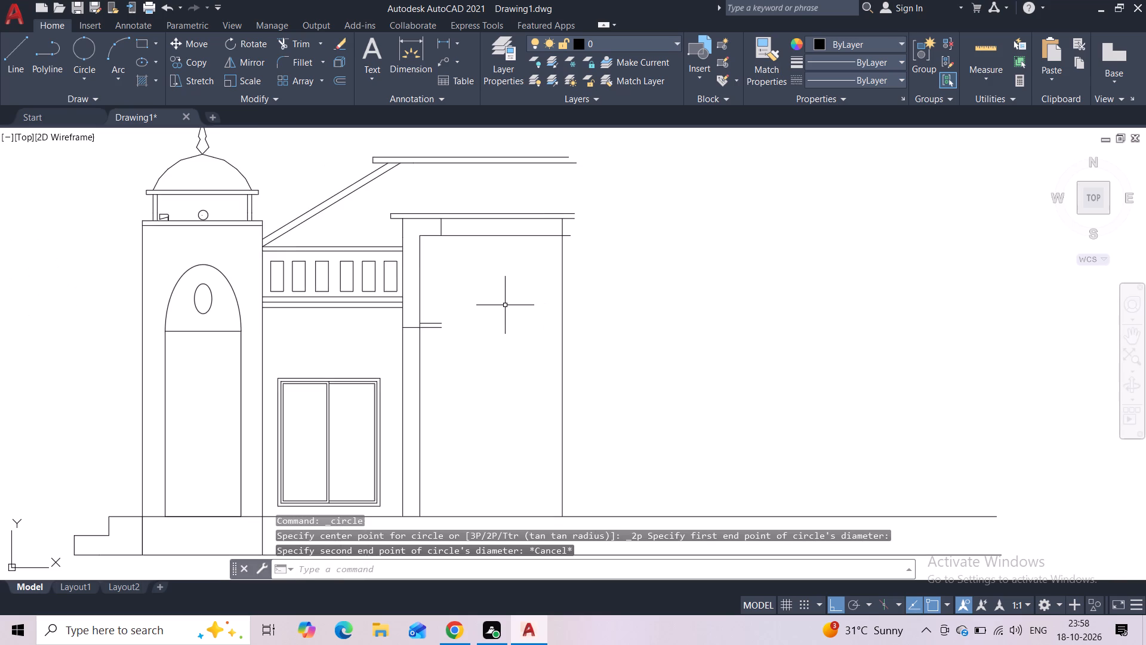
{"action": "scroll", "coordinate": [505, 305], "scroll_direction": "down", "scroll_amount": 1}
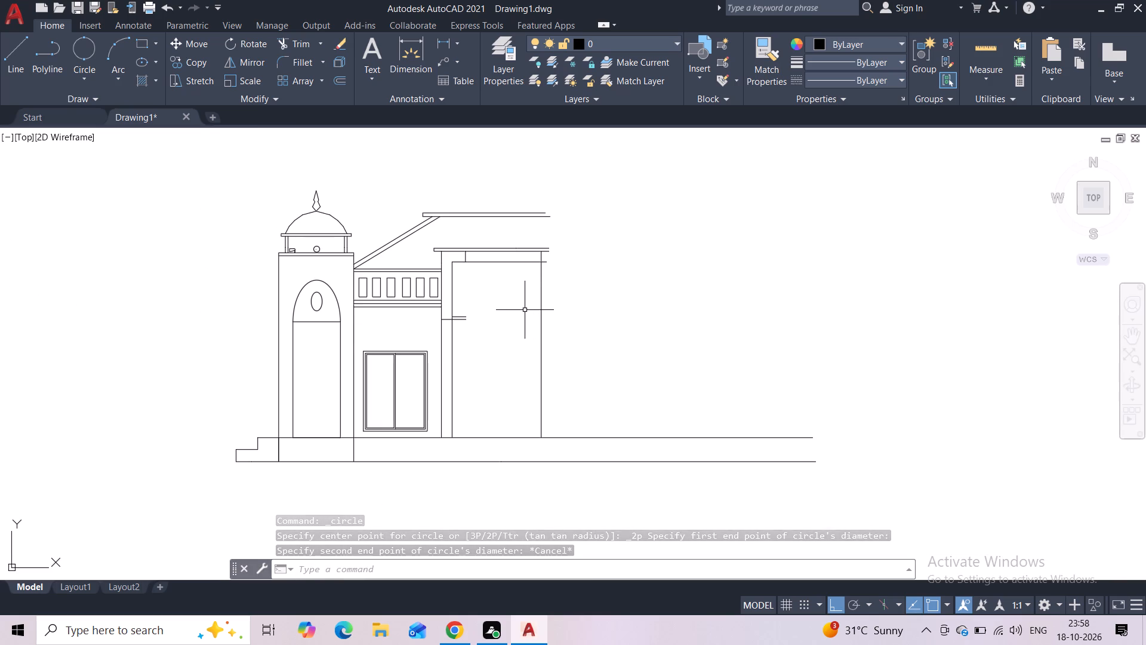
{"action": "scroll", "coordinate": [440, 302], "scroll_direction": "up", "scroll_amount": 2}
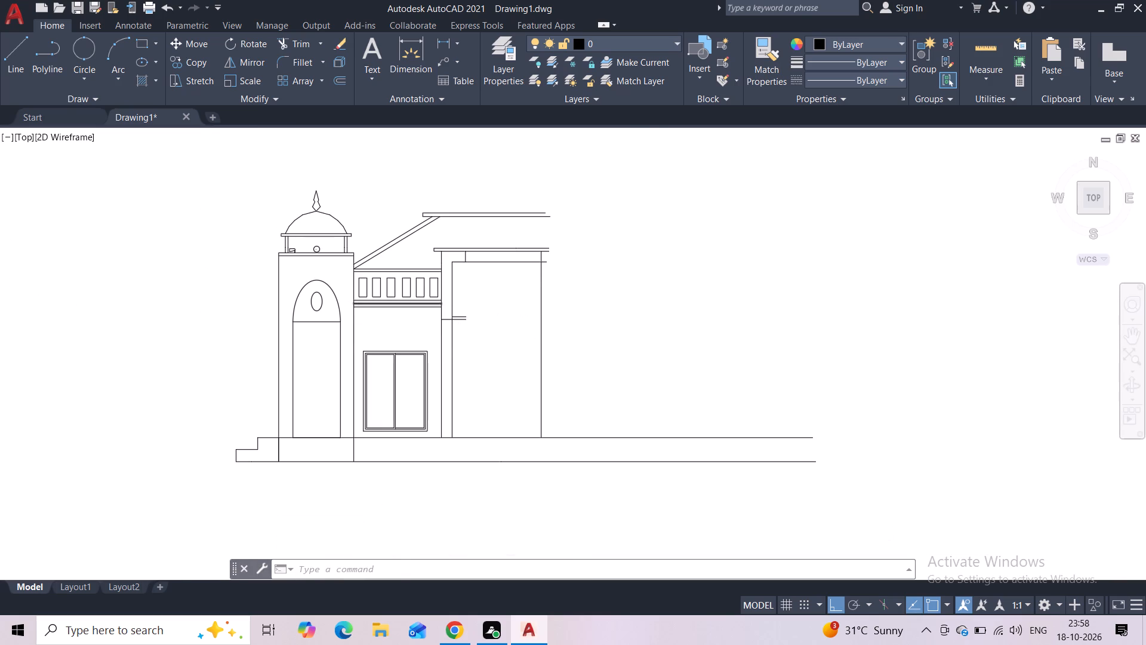
{"action": "left_click", "coordinate": [292, 41]}
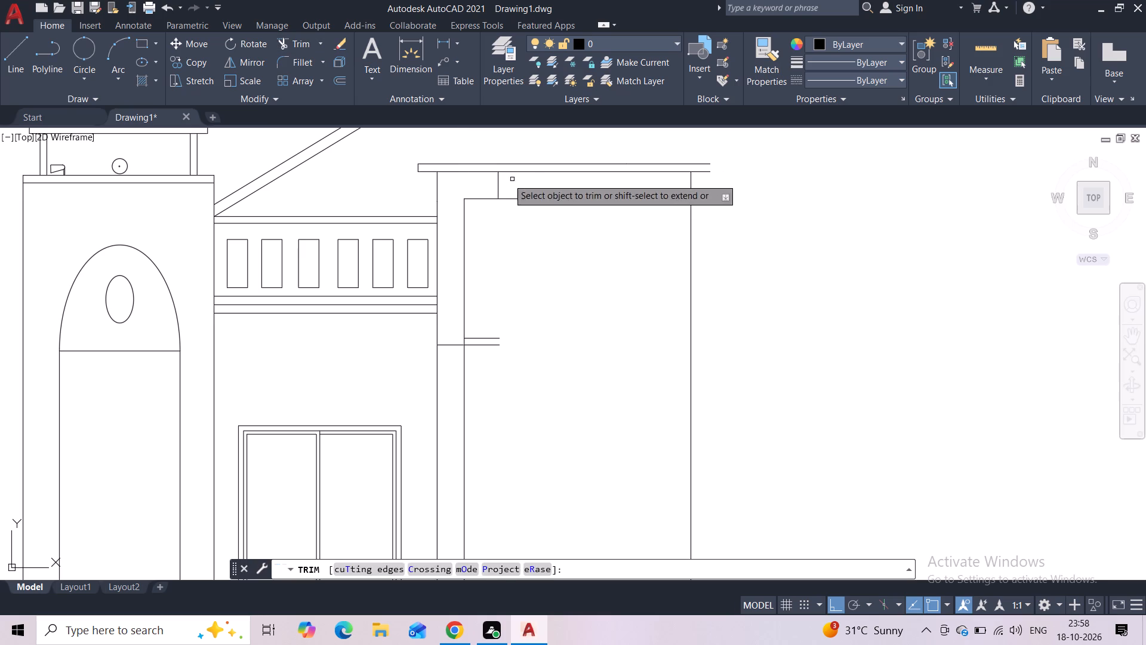
{"action": "left_click_drag", "start_coordinate": [507, 179], "coordinate": [471, 186]}
{"action": "left_click_drag", "start_coordinate": [451, 333], "coordinate": [452, 359]}
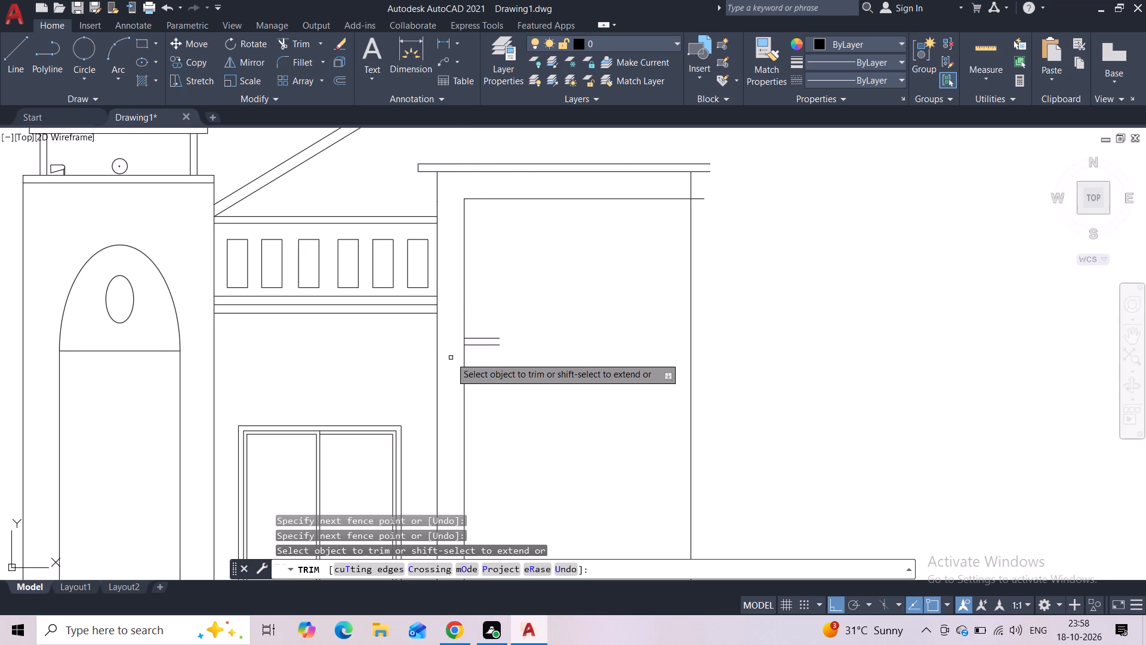
{"action": "key", "text": "Escape"}
{"action": "scroll", "coordinate": [520, 306], "scroll_direction": "down", "scroll_amount": 2}
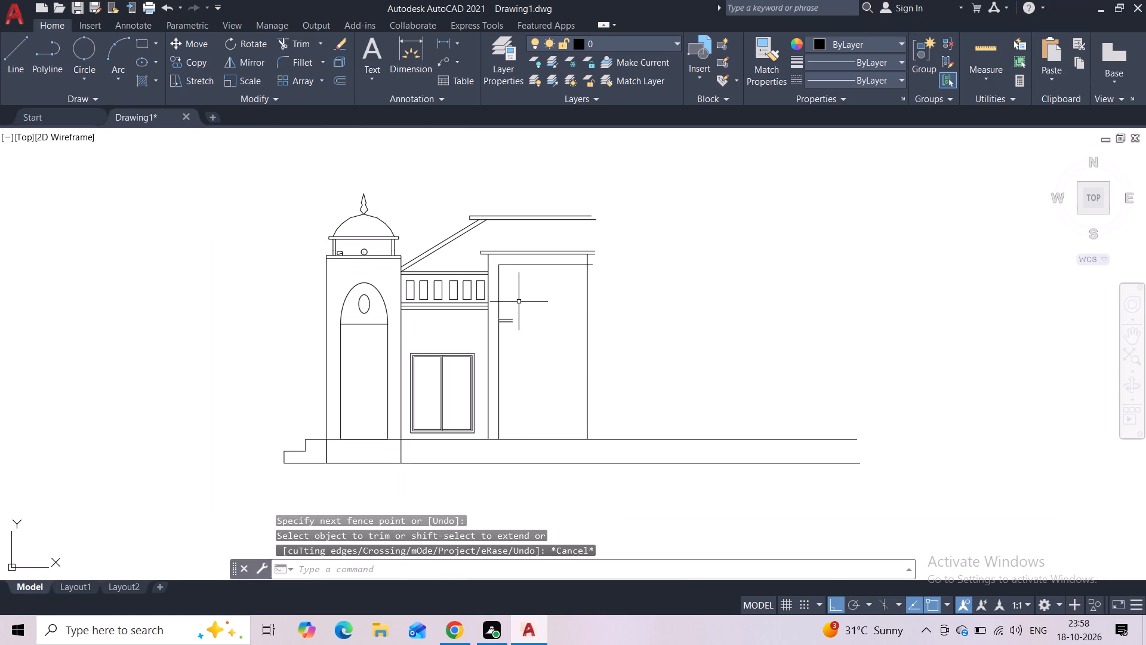
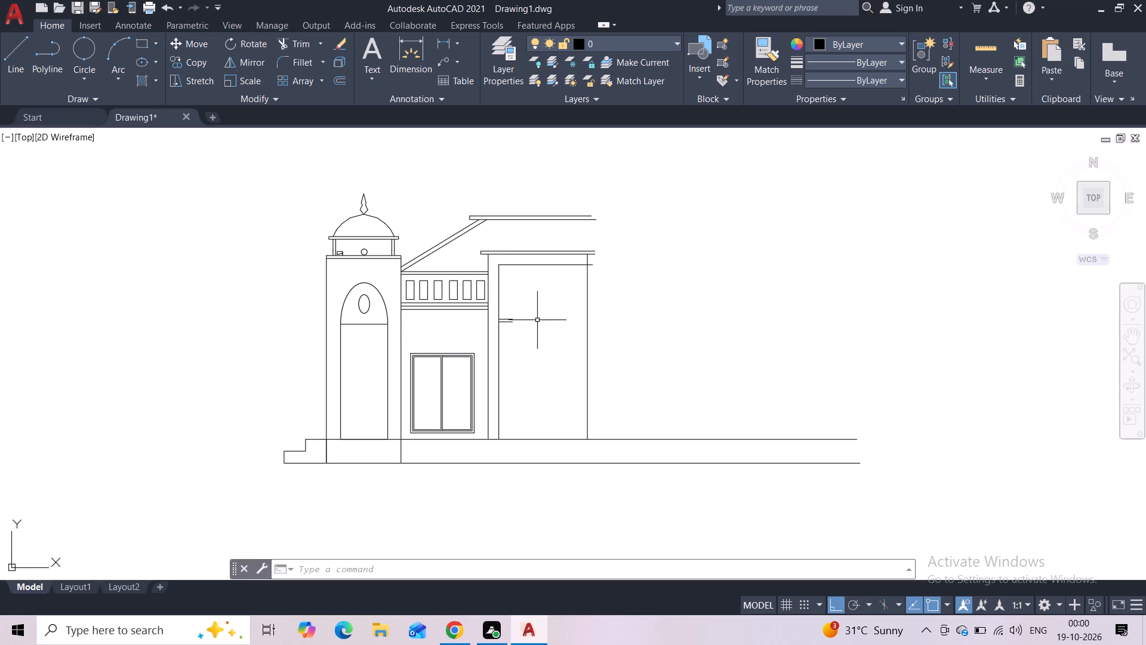
Draw a vertical line about 9" tall upward from the upper roof slab's top edge, above where the sloping roof meets it.
{"action": "middle_click_drag", "start_coordinate": [544, 339], "coordinate": [524, 319]}
{"action": "scroll", "coordinate": [522, 293], "scroll_direction": "up", "scroll_amount": 1}
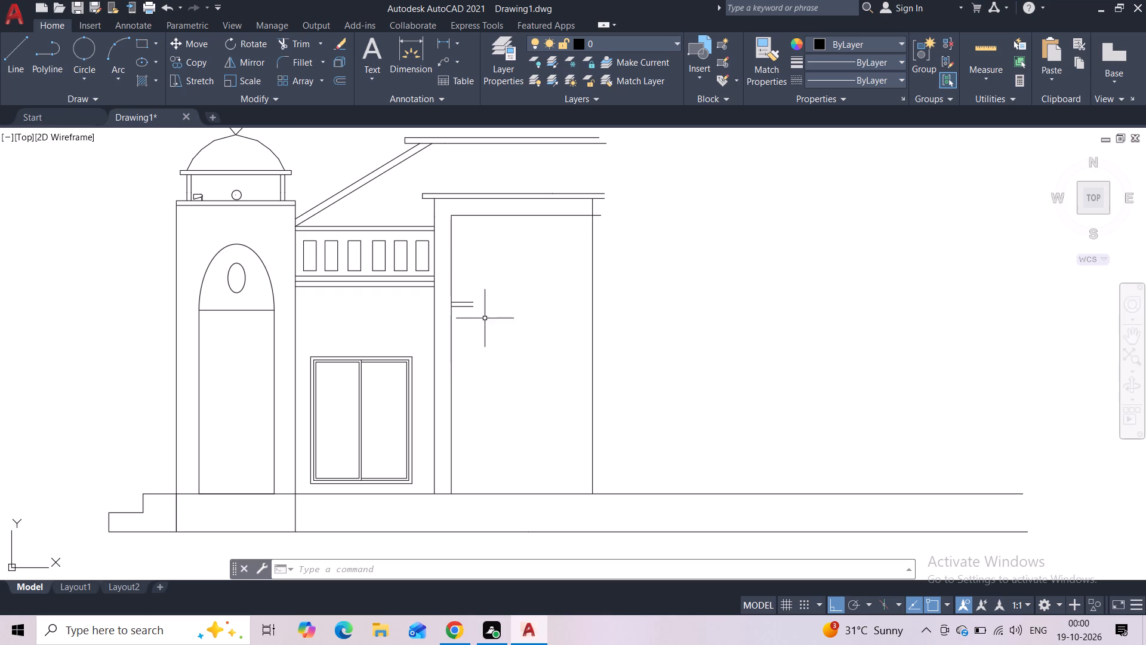
{"action": "middle_click_drag", "start_coordinate": [510, 268], "coordinate": [452, 368]}
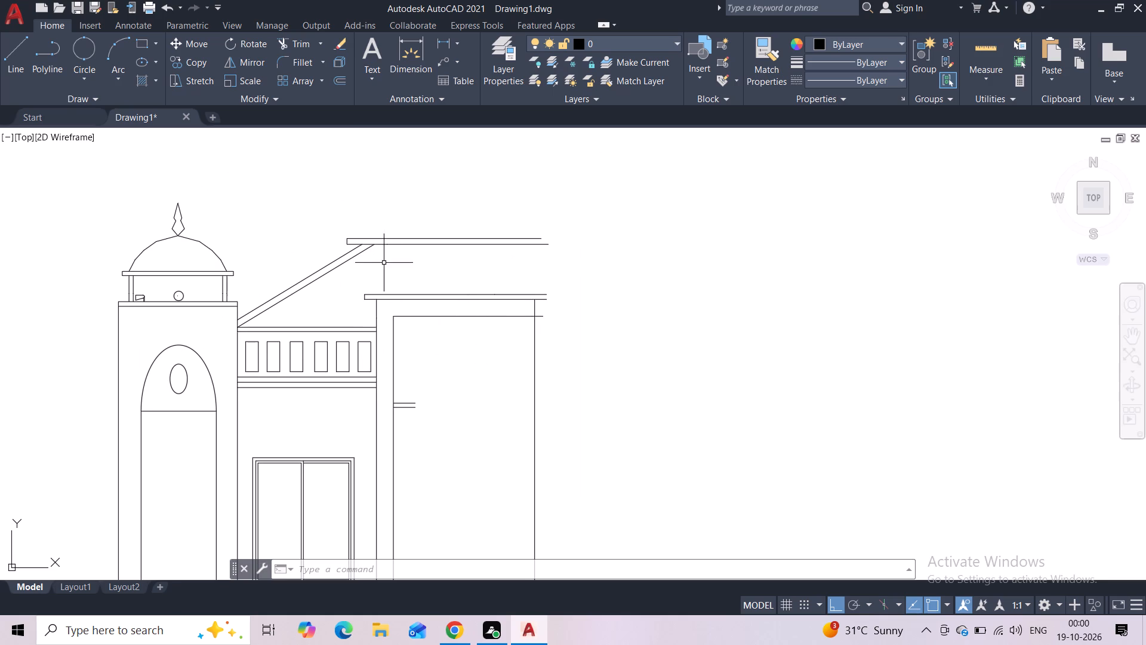
{"action": "middle_click_drag", "start_coordinate": [384, 263], "coordinate": [361, 296]}
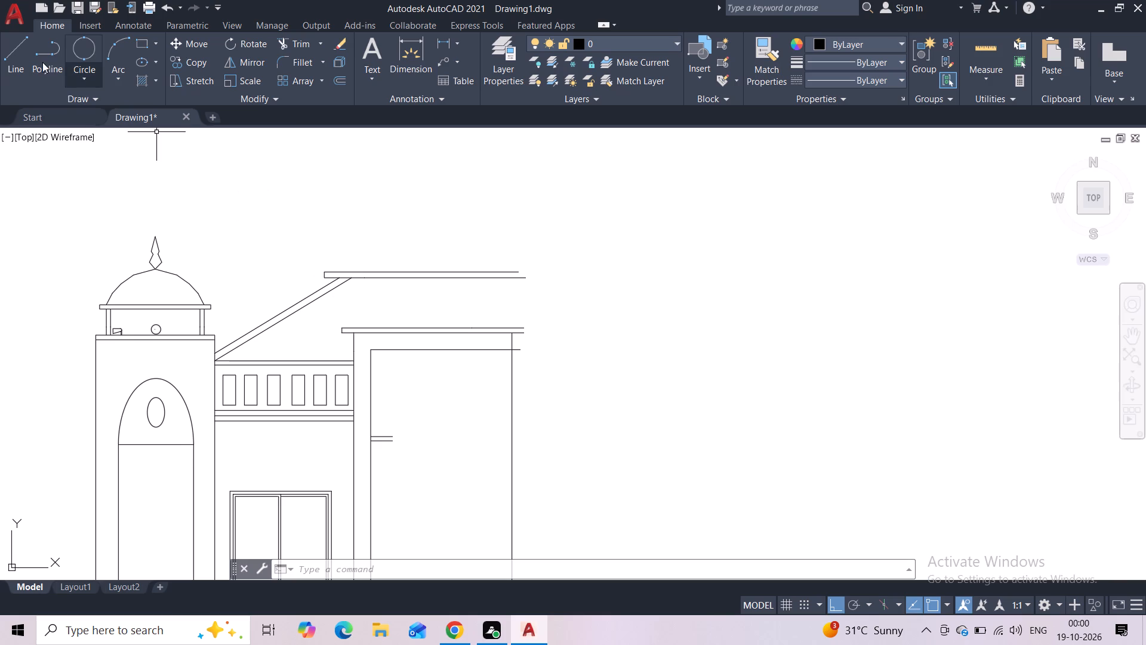
{"action": "left_click", "coordinate": [2, 64]}
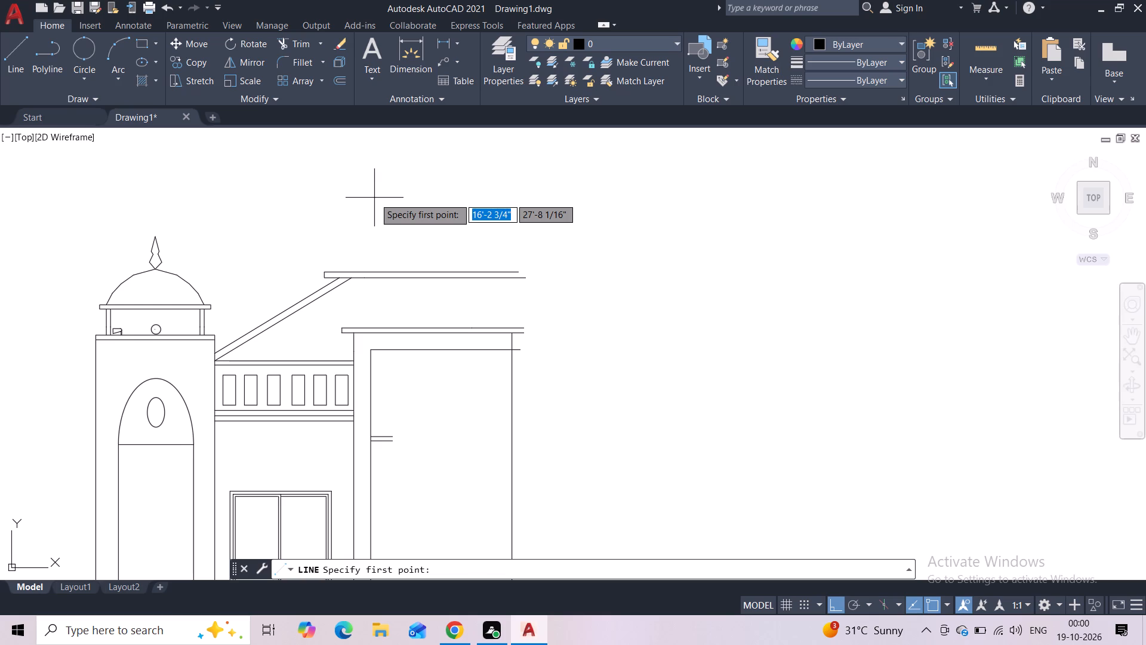
{"action": "scroll", "coordinate": [329, 253], "scroll_direction": "up", "scroll_amount": 1}
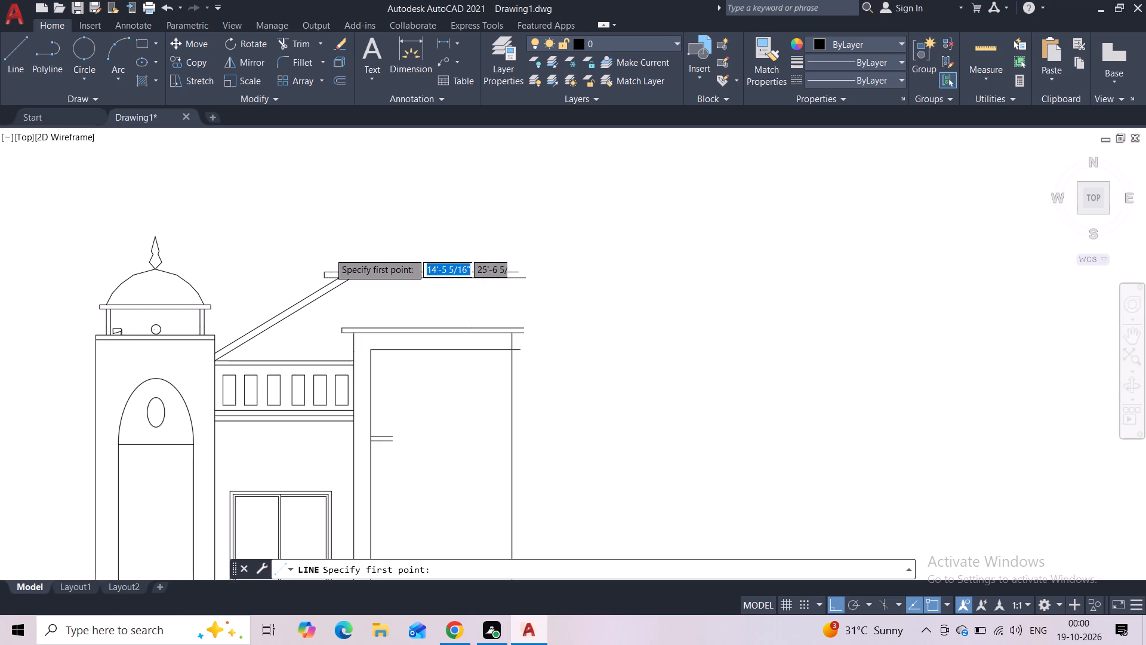
{"action": "scroll", "coordinate": [329, 253], "scroll_direction": "up", "scroll_amount": 1}
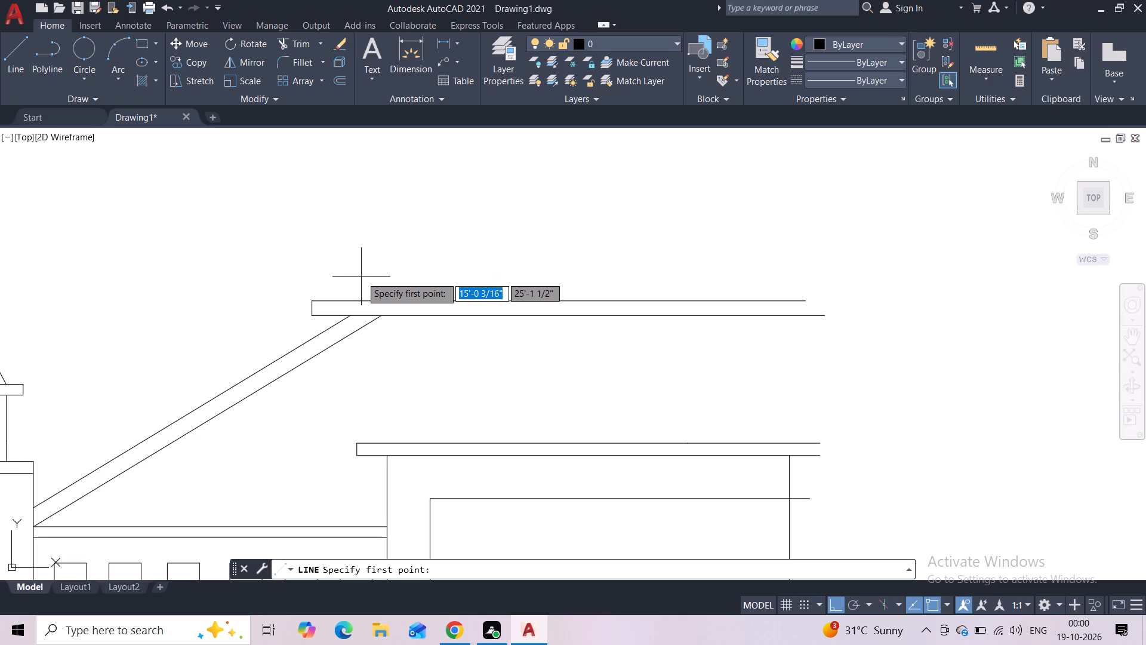
{"action": "left_click", "coordinate": [365, 302]}
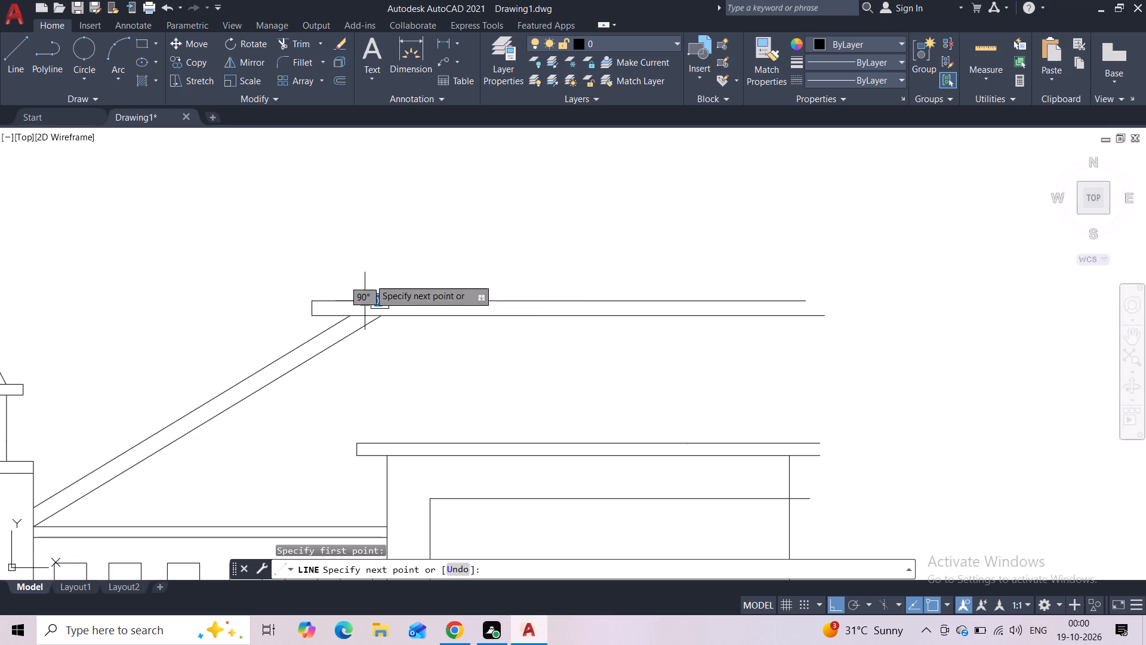
{"action": "key", "text": "Escape"}
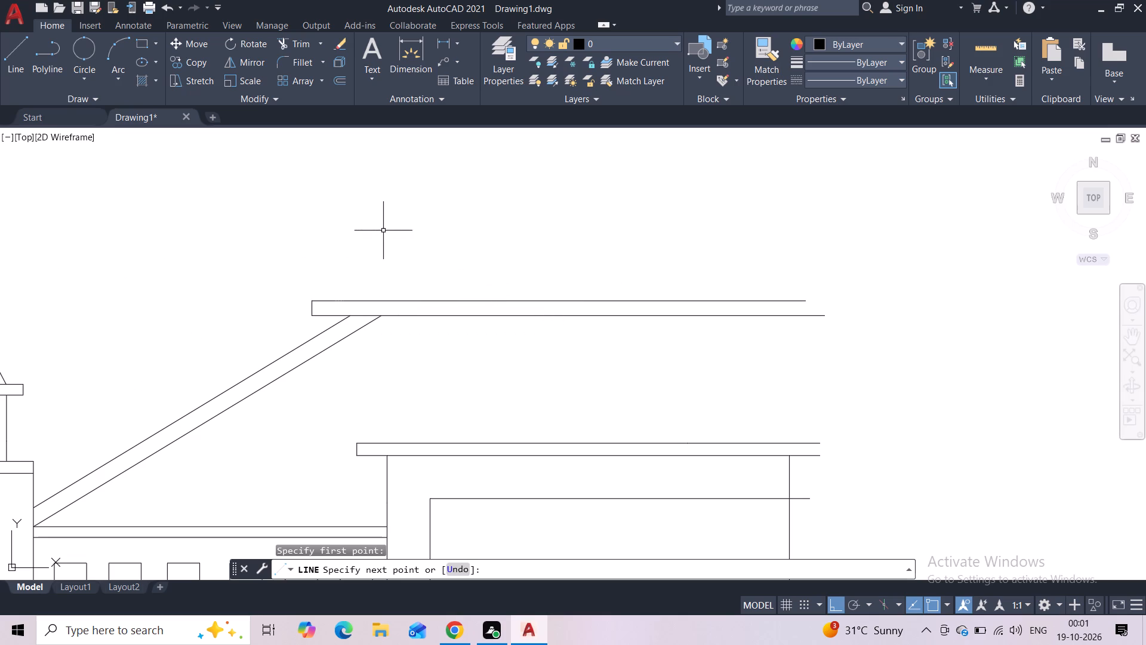
{"action": "key", "text": "space"}
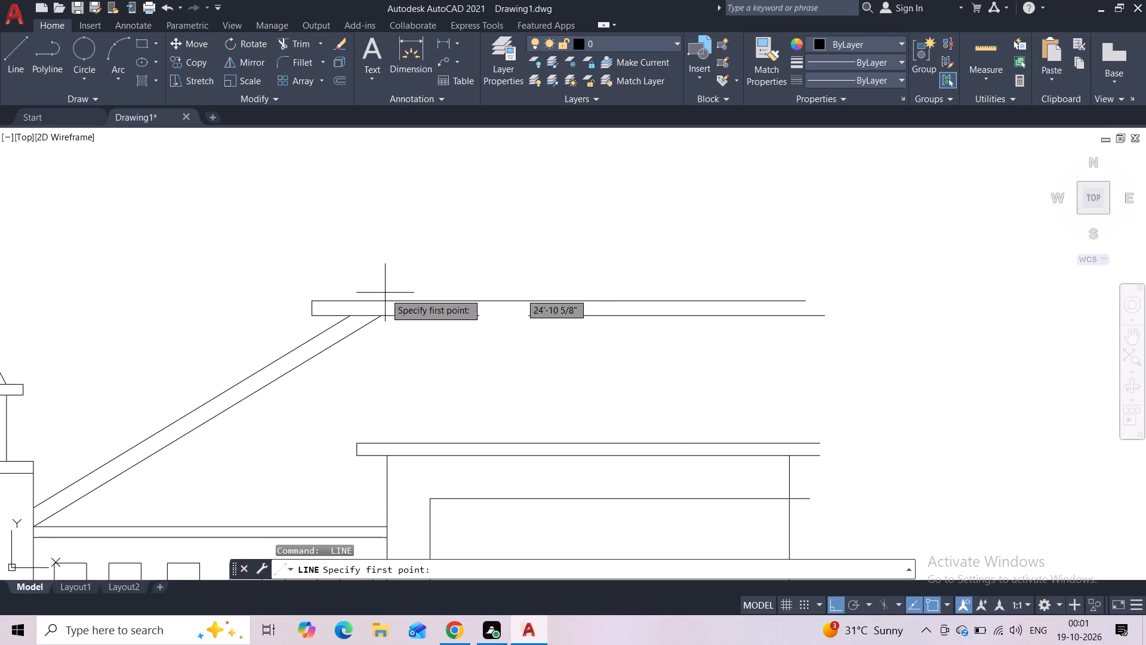
{"action": "left_click", "coordinate": [381, 302]}
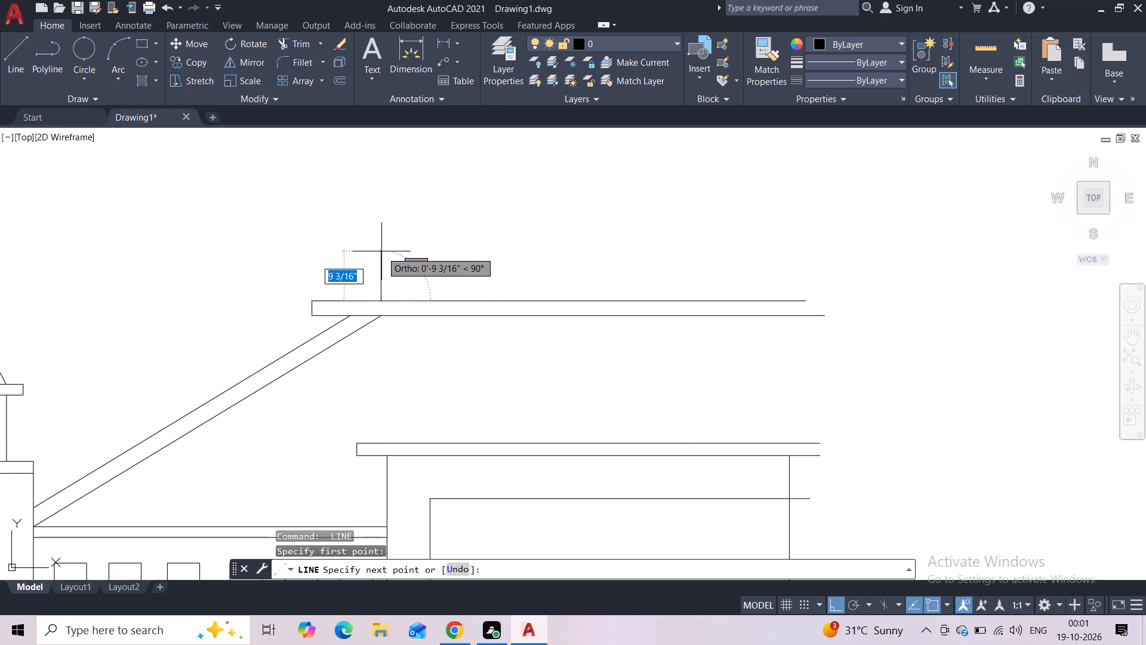
{"action": "left_click", "coordinate": [381, 254]}
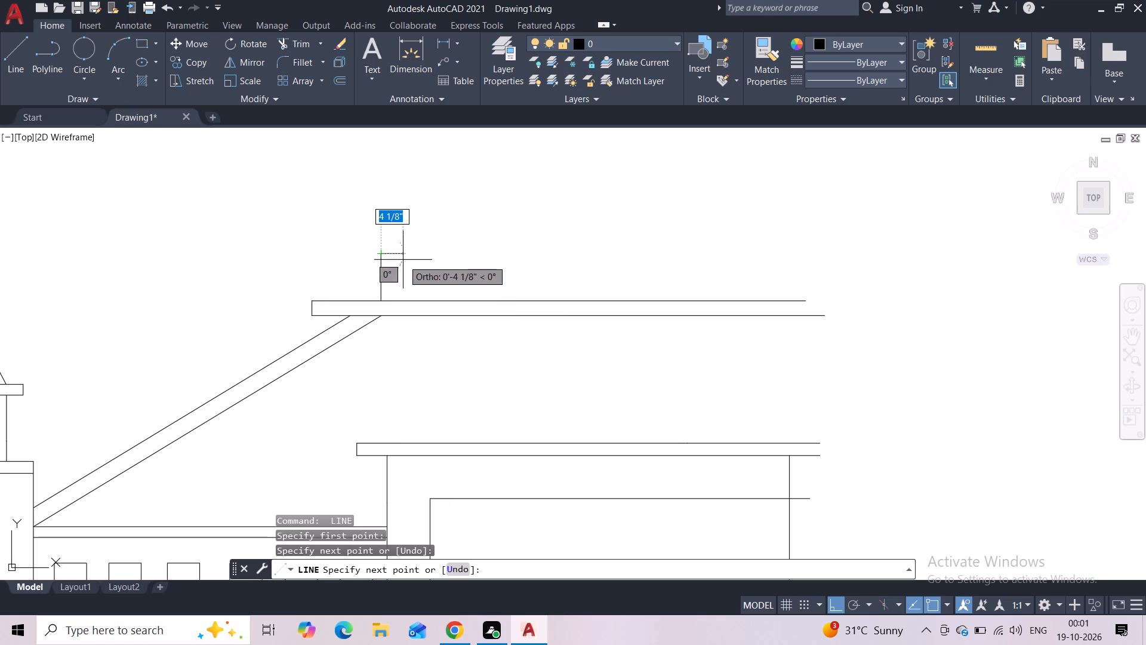
{"action": "key", "text": "Escape"}
{"action": "key", "text": "space"}
{"action": "key", "text": "Escape"}
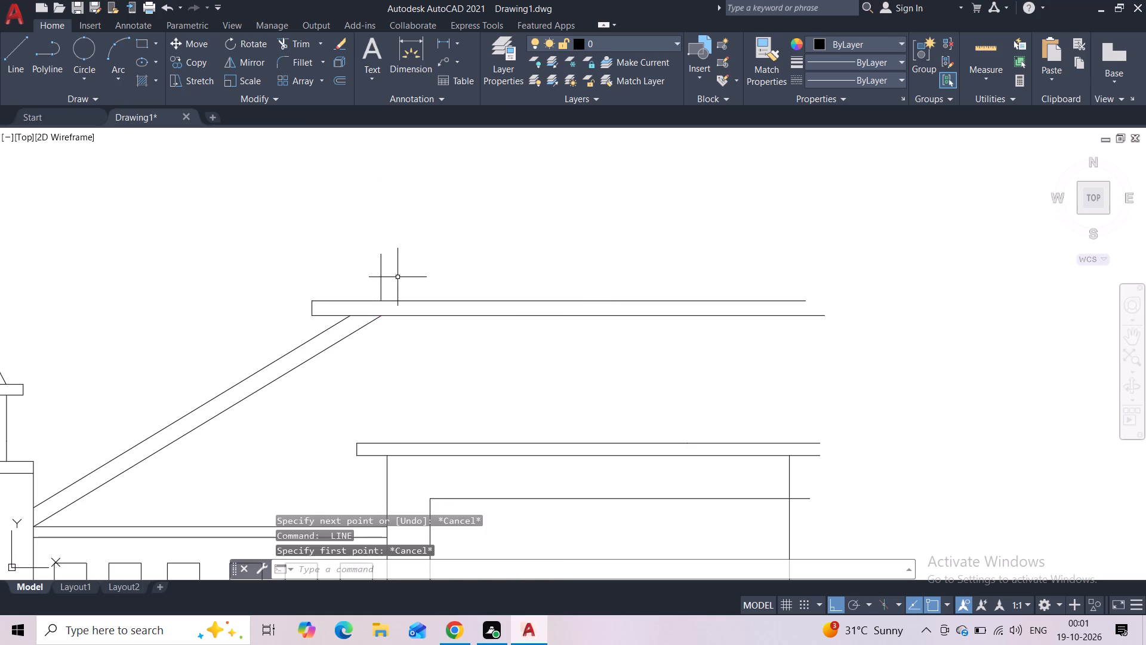
Offset the short vertical line on the upper roof slab 3" toward the slab's open end.
{"action": "left_click", "coordinate": [395, 275]}
{"action": "left_click", "coordinate": [355, 275]}
{"action": "left_click", "coordinate": [334, 84]}
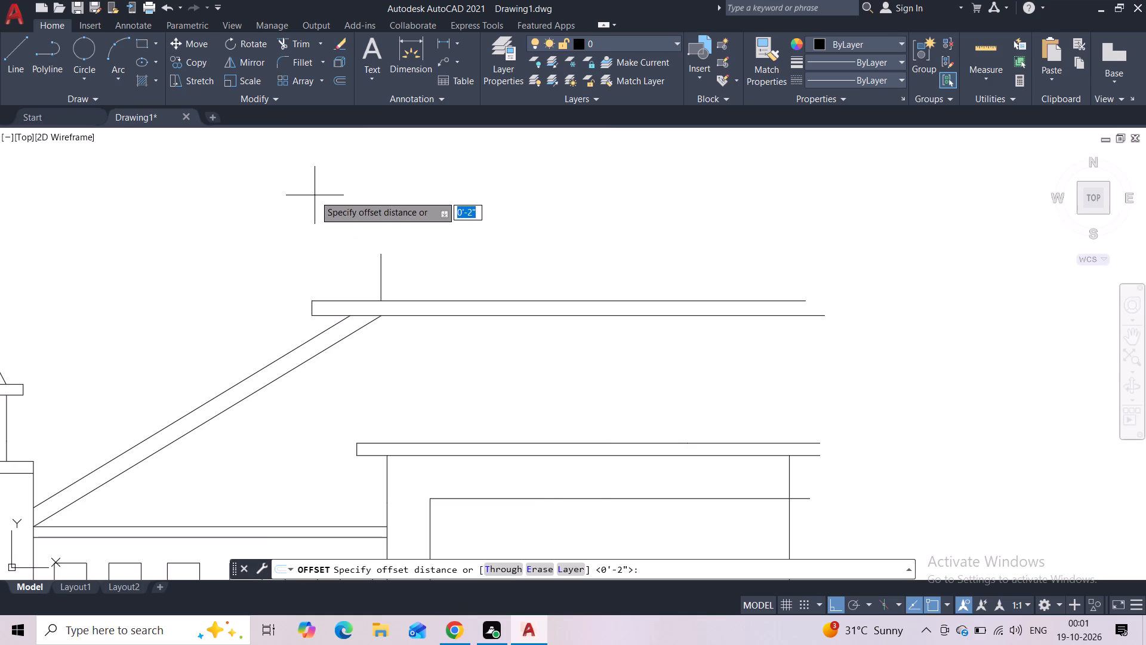
{"action": "type", "text": "3\""}
{"action": "key", "text": "Return"}
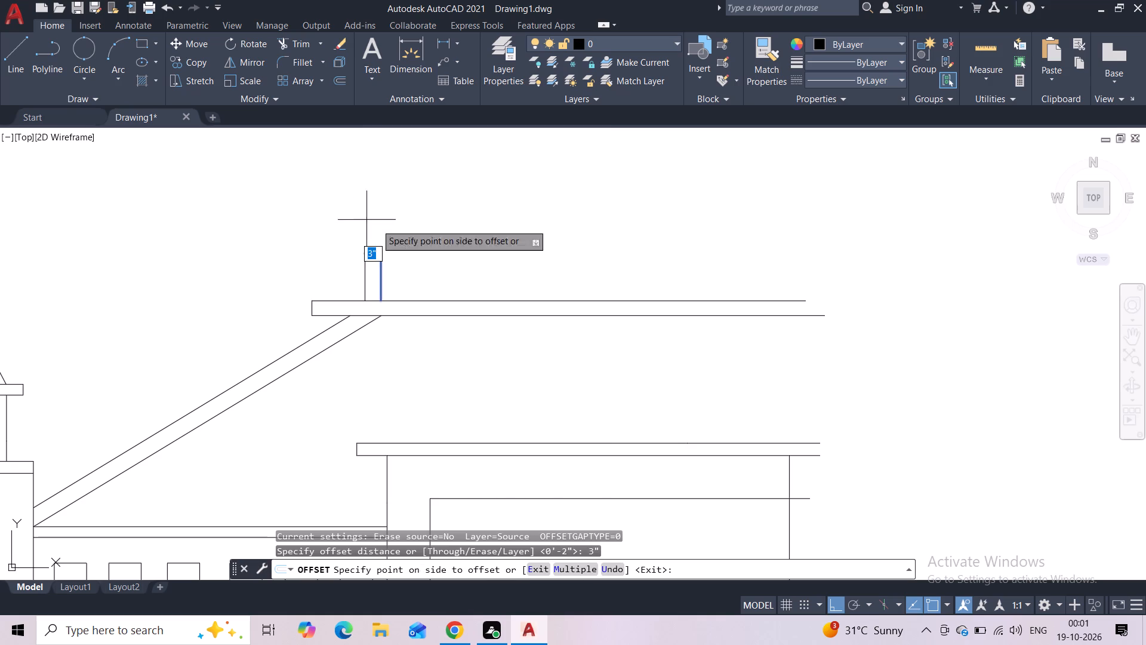
{"action": "left_click", "coordinate": [455, 248]}
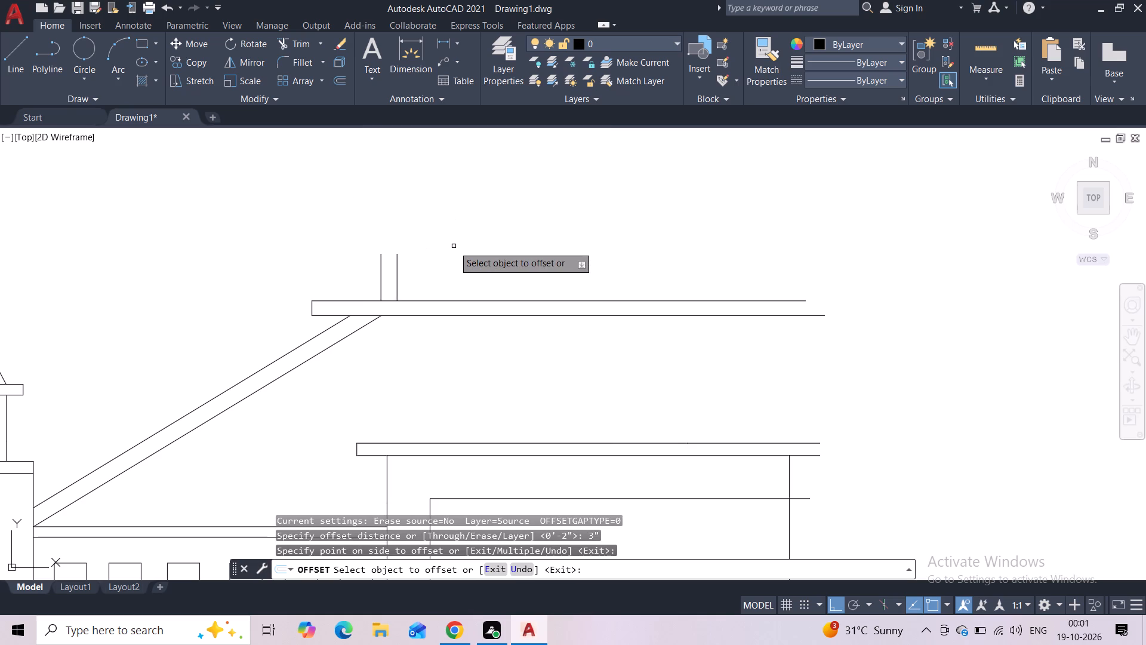
{"action": "key", "text": "Escape"}
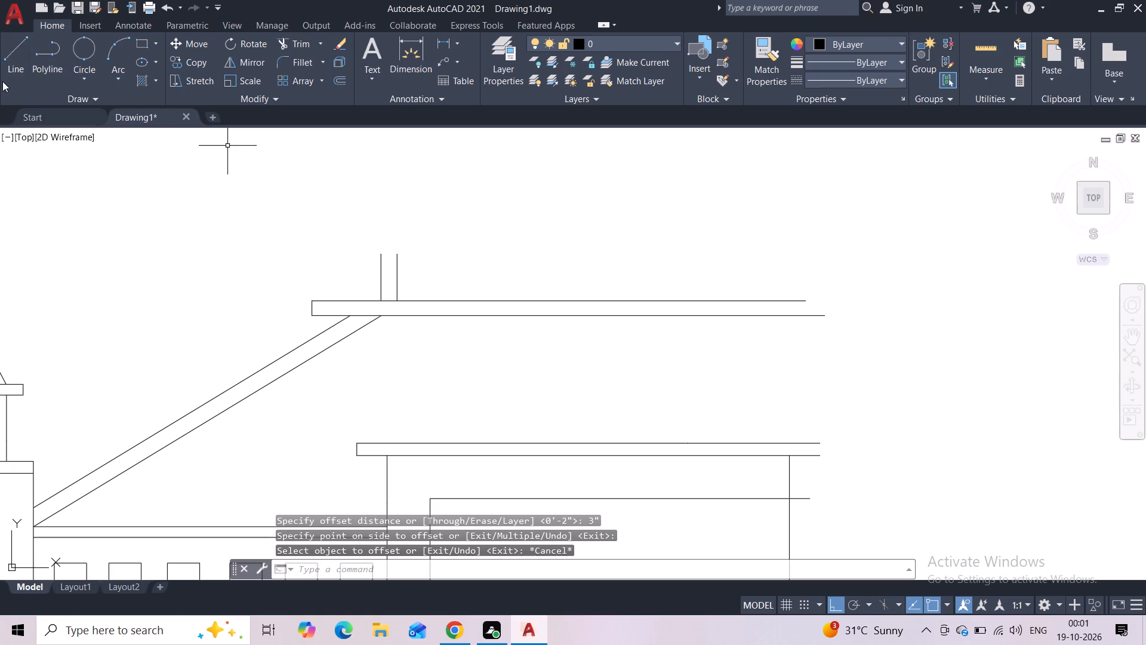
Draw a horizontal line about 5' long across the tops of the two short vertical lines, extending past both sides.
{"action": "left_click", "coordinate": [9, 62]}
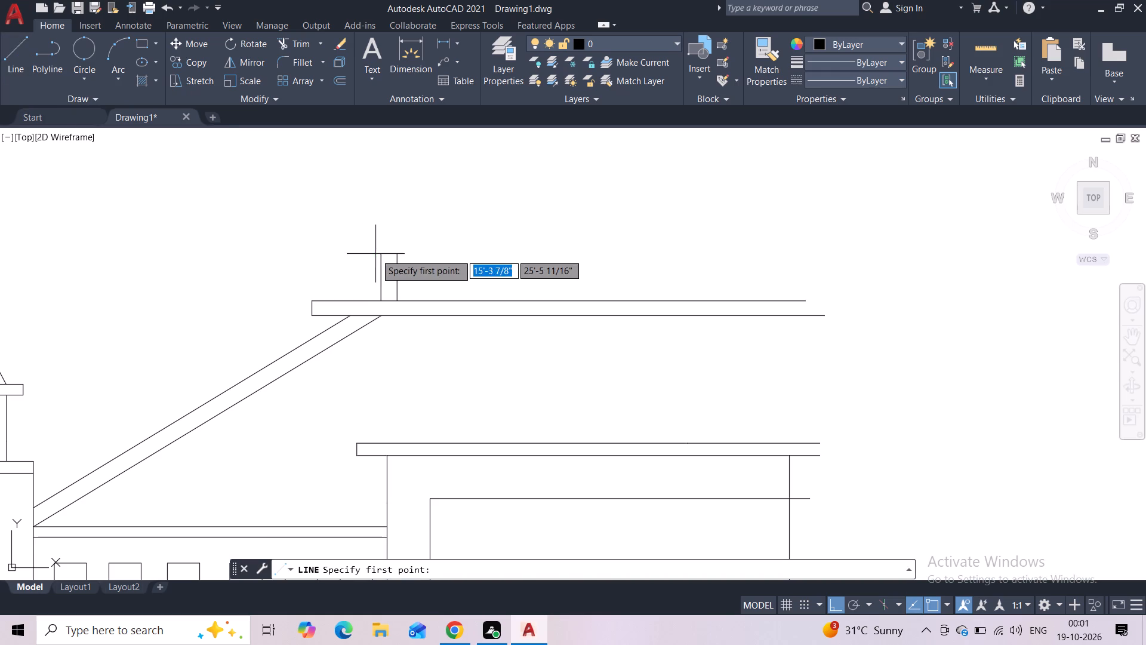
{"action": "left_click", "coordinate": [285, 256]}
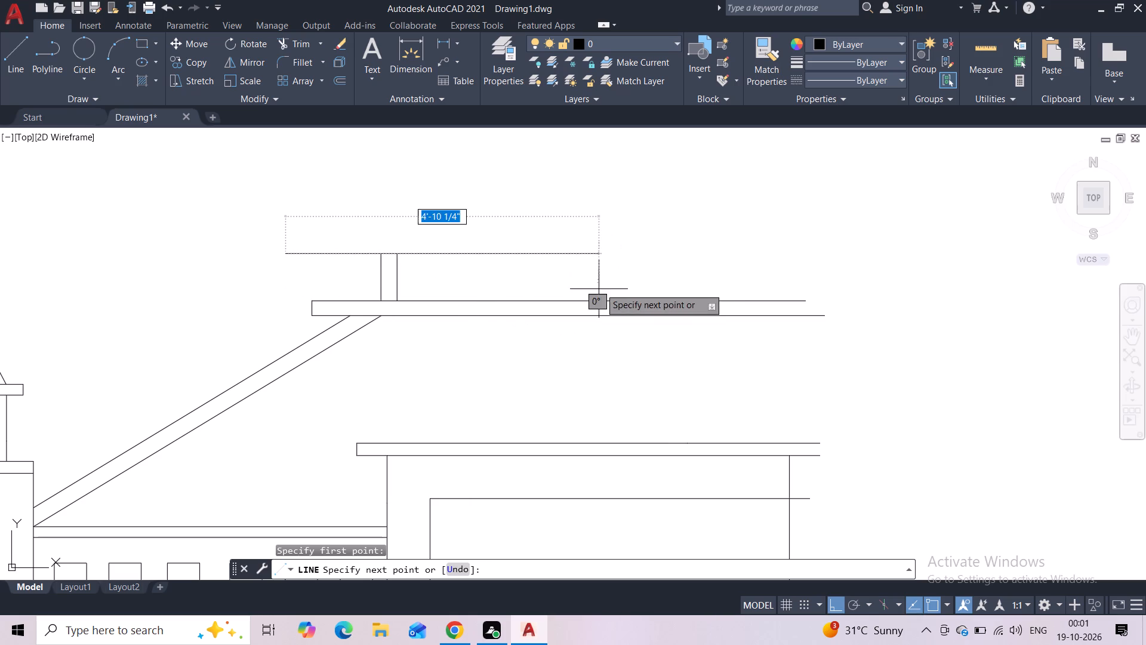
{"action": "left_click", "coordinate": [603, 254]}
{"action": "key", "text": "Escape"}
{"action": "scroll", "coordinate": [631, 234], "scroll_direction": "down", "scroll_amount": 2}
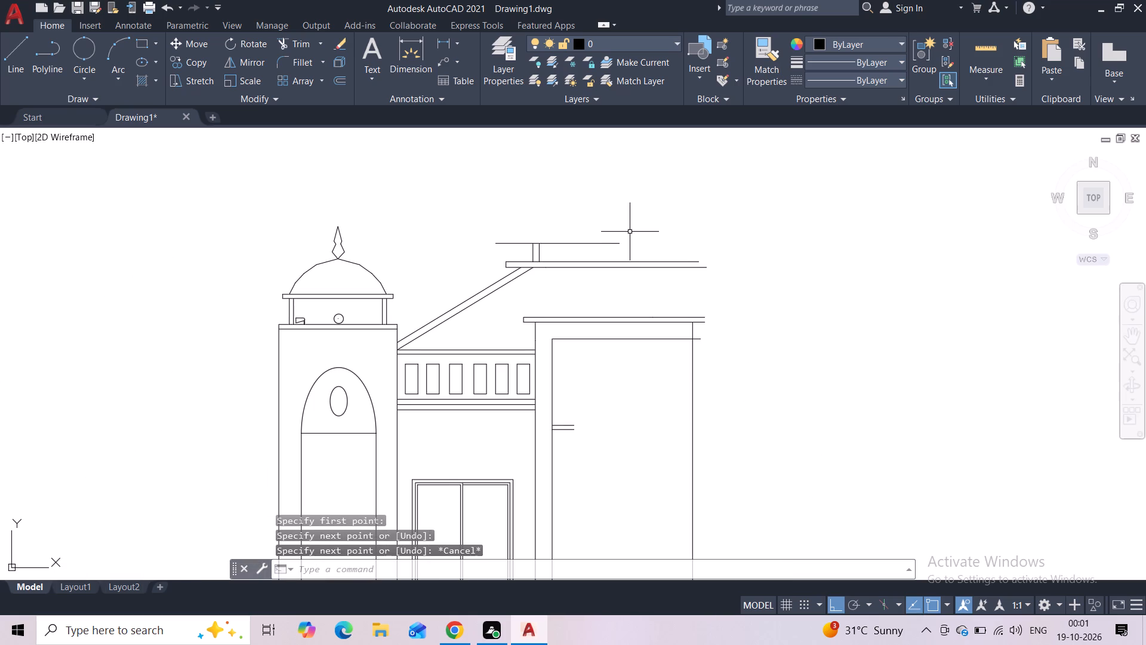
{"action": "scroll", "coordinate": [625, 233], "scroll_direction": "down", "scroll_amount": 1}
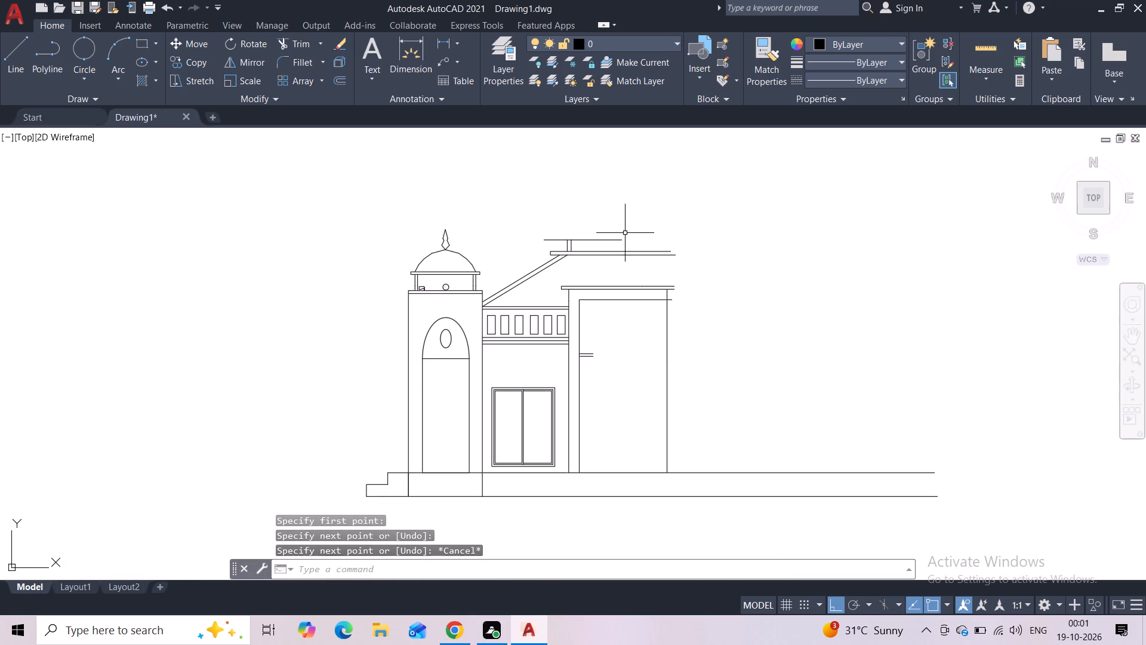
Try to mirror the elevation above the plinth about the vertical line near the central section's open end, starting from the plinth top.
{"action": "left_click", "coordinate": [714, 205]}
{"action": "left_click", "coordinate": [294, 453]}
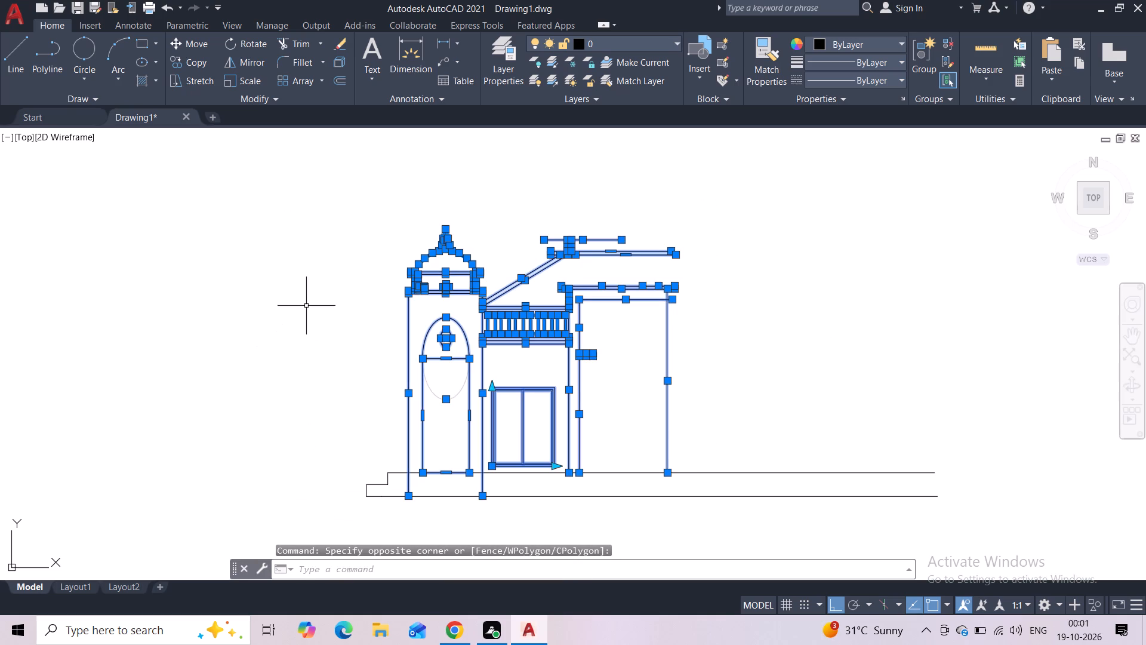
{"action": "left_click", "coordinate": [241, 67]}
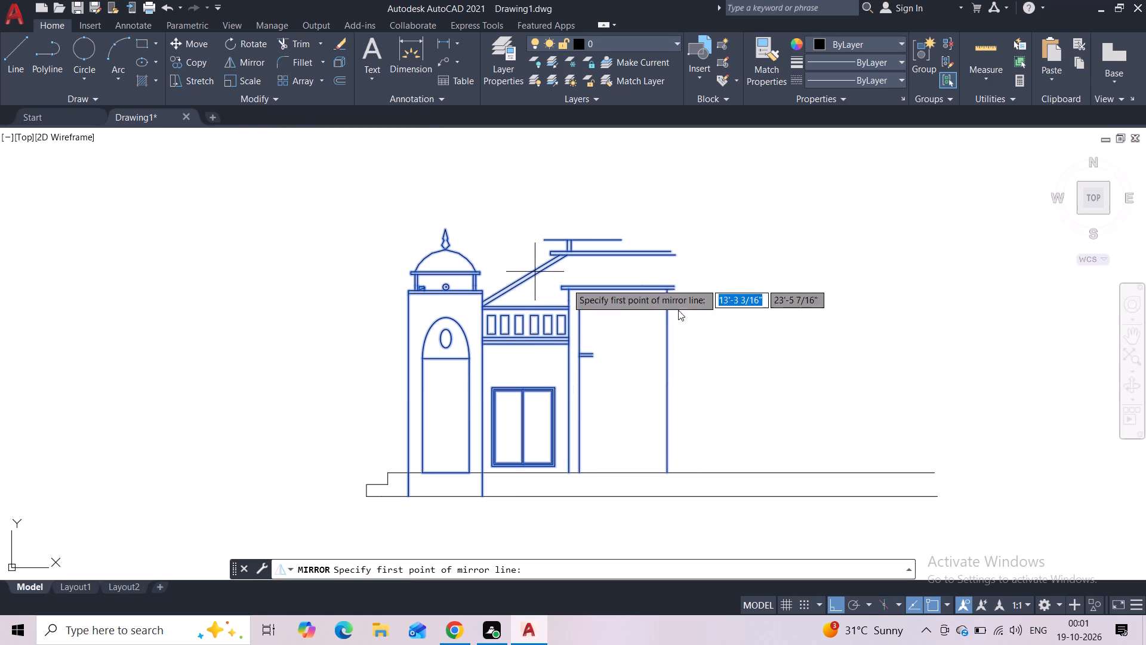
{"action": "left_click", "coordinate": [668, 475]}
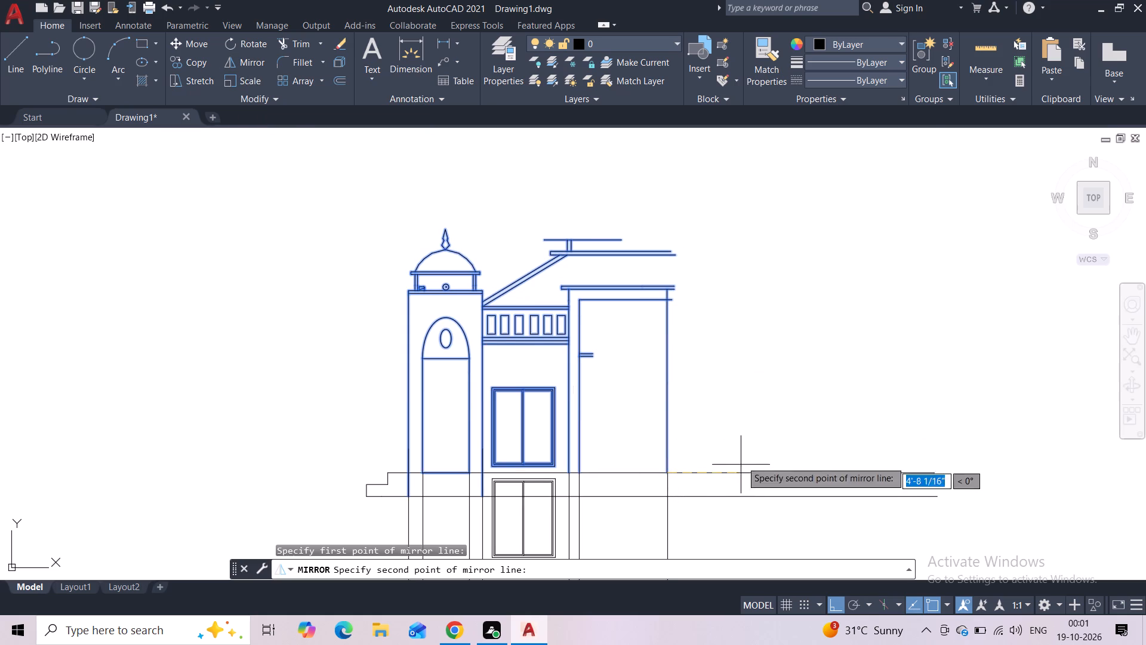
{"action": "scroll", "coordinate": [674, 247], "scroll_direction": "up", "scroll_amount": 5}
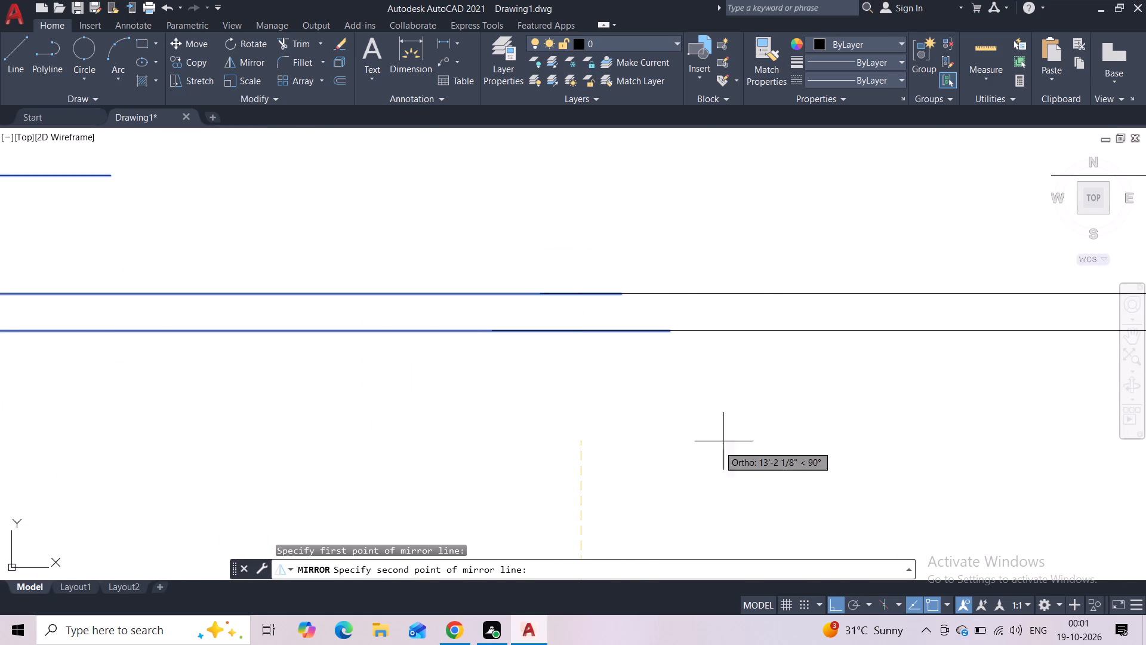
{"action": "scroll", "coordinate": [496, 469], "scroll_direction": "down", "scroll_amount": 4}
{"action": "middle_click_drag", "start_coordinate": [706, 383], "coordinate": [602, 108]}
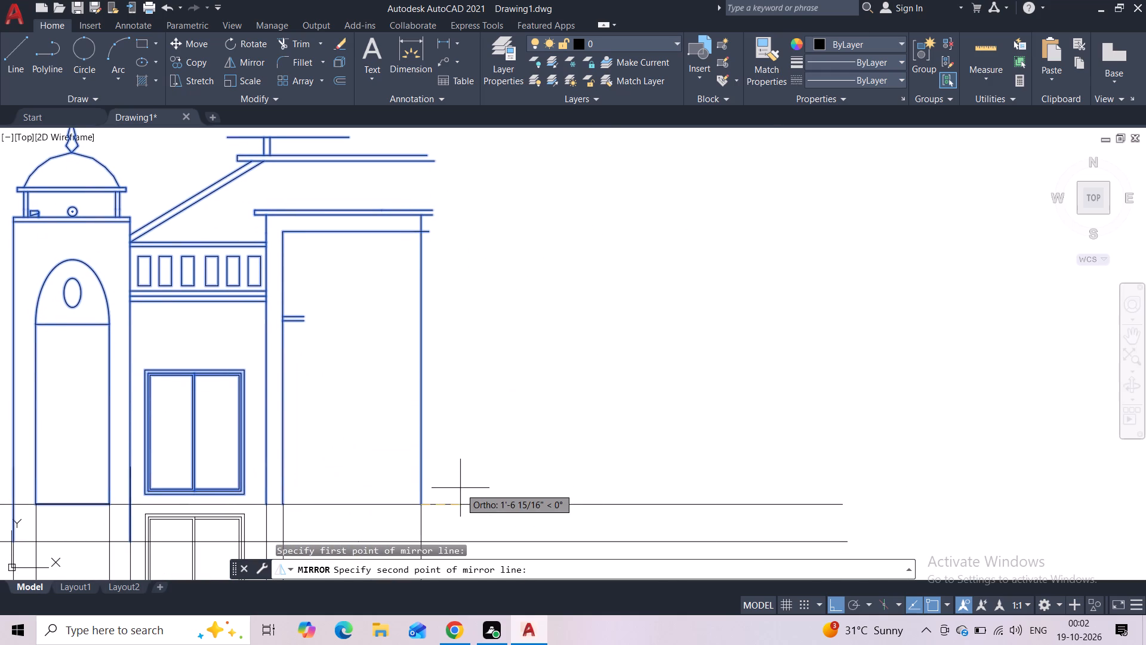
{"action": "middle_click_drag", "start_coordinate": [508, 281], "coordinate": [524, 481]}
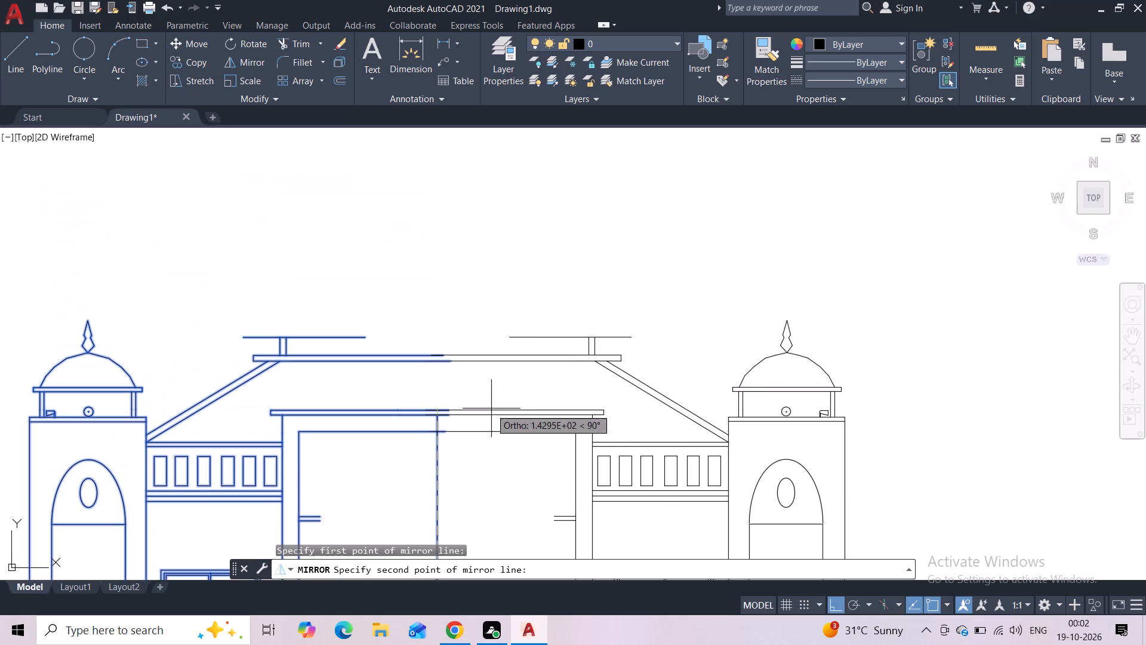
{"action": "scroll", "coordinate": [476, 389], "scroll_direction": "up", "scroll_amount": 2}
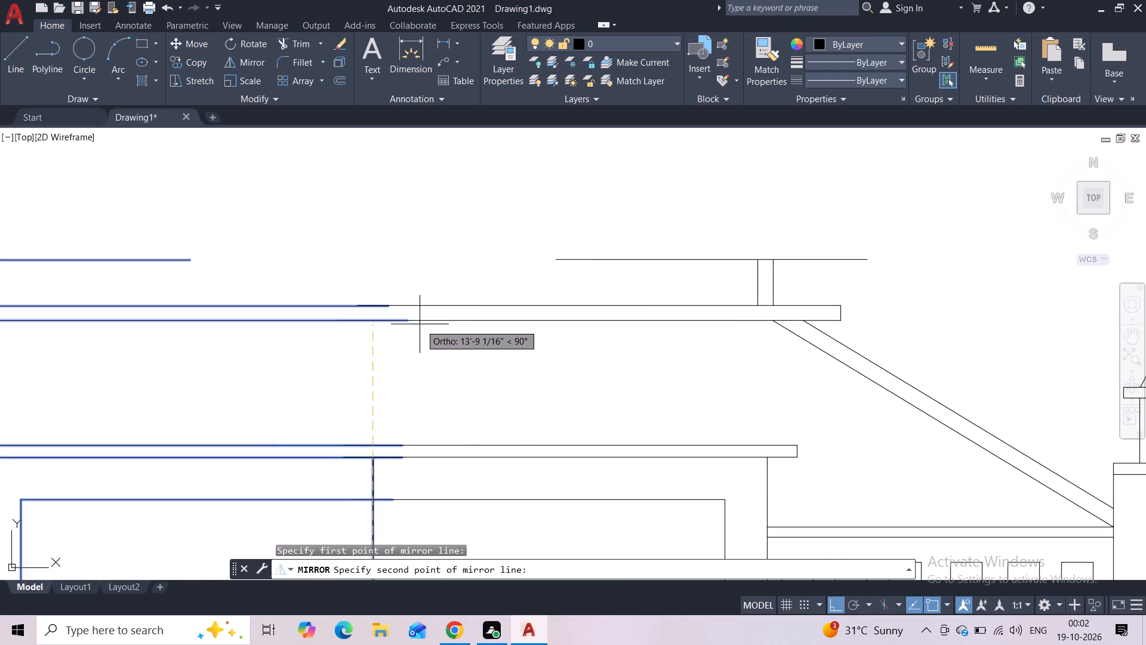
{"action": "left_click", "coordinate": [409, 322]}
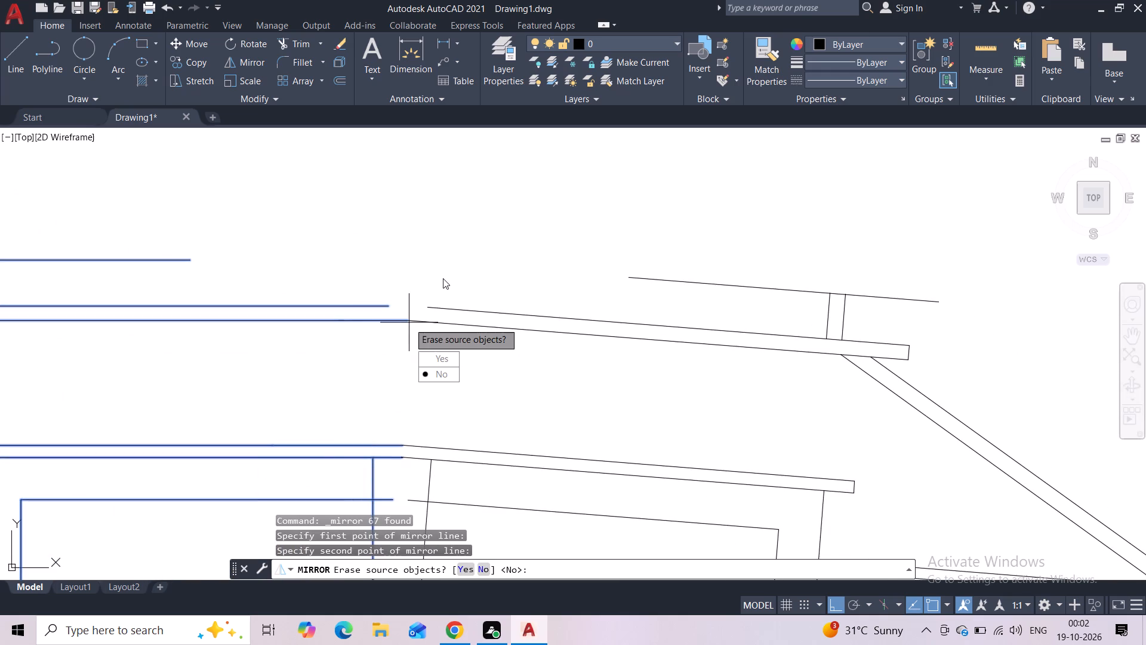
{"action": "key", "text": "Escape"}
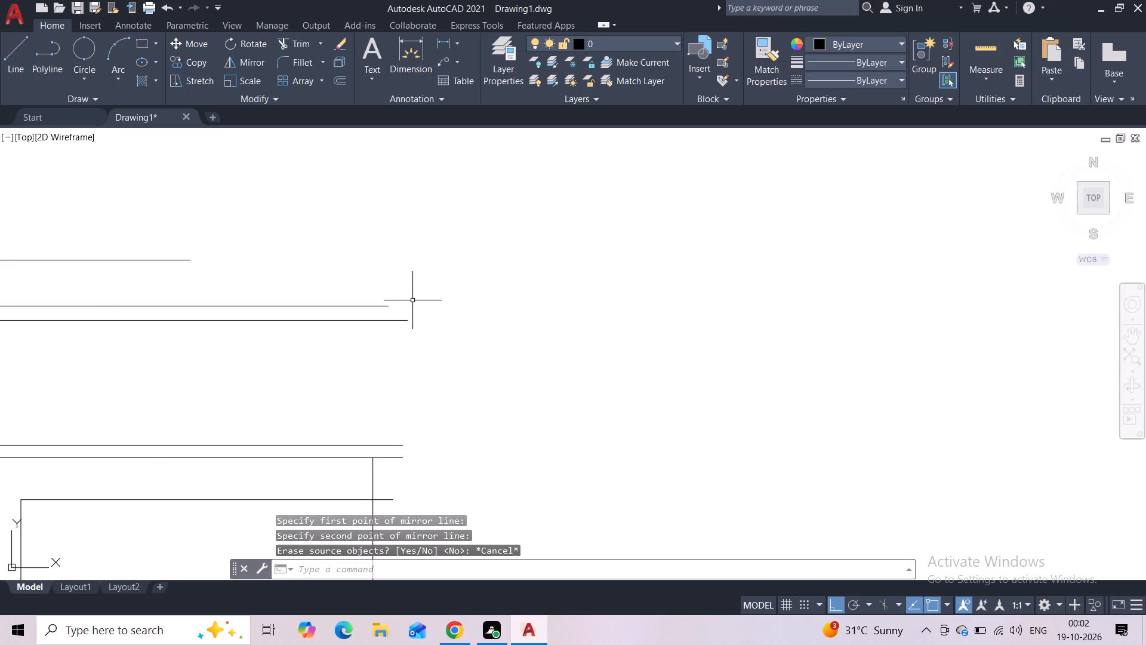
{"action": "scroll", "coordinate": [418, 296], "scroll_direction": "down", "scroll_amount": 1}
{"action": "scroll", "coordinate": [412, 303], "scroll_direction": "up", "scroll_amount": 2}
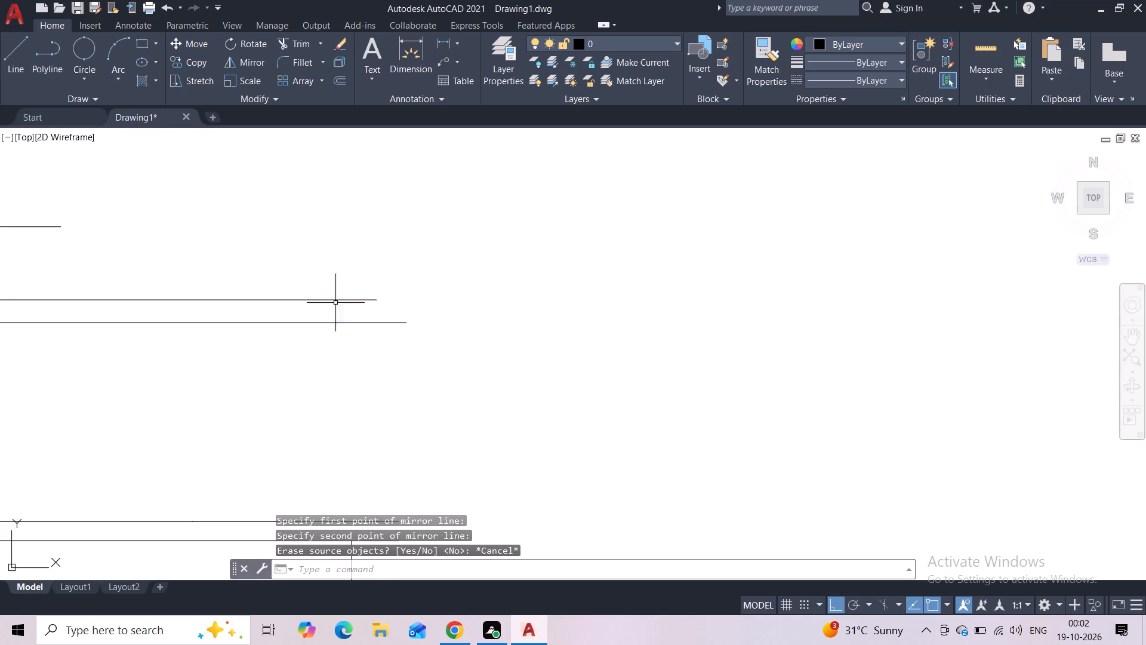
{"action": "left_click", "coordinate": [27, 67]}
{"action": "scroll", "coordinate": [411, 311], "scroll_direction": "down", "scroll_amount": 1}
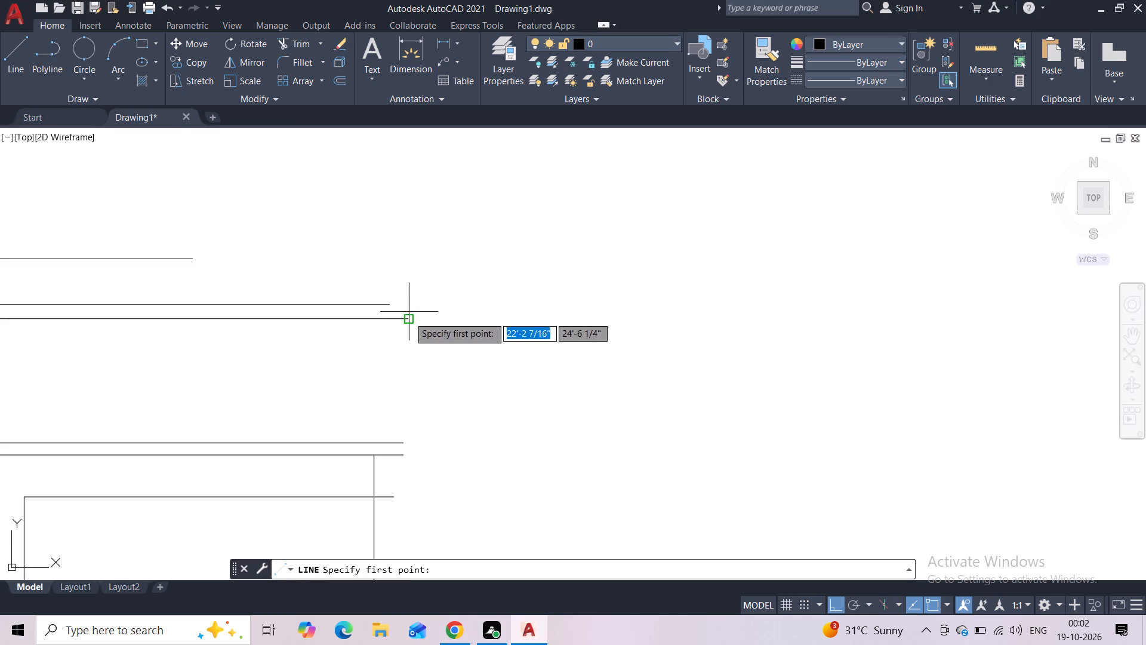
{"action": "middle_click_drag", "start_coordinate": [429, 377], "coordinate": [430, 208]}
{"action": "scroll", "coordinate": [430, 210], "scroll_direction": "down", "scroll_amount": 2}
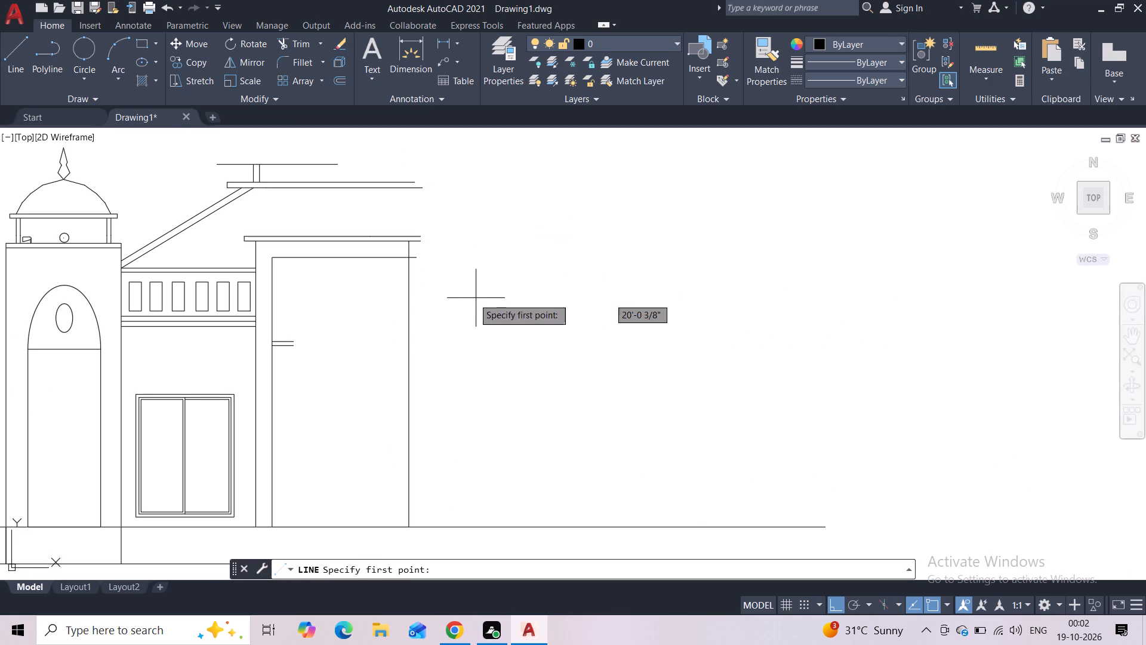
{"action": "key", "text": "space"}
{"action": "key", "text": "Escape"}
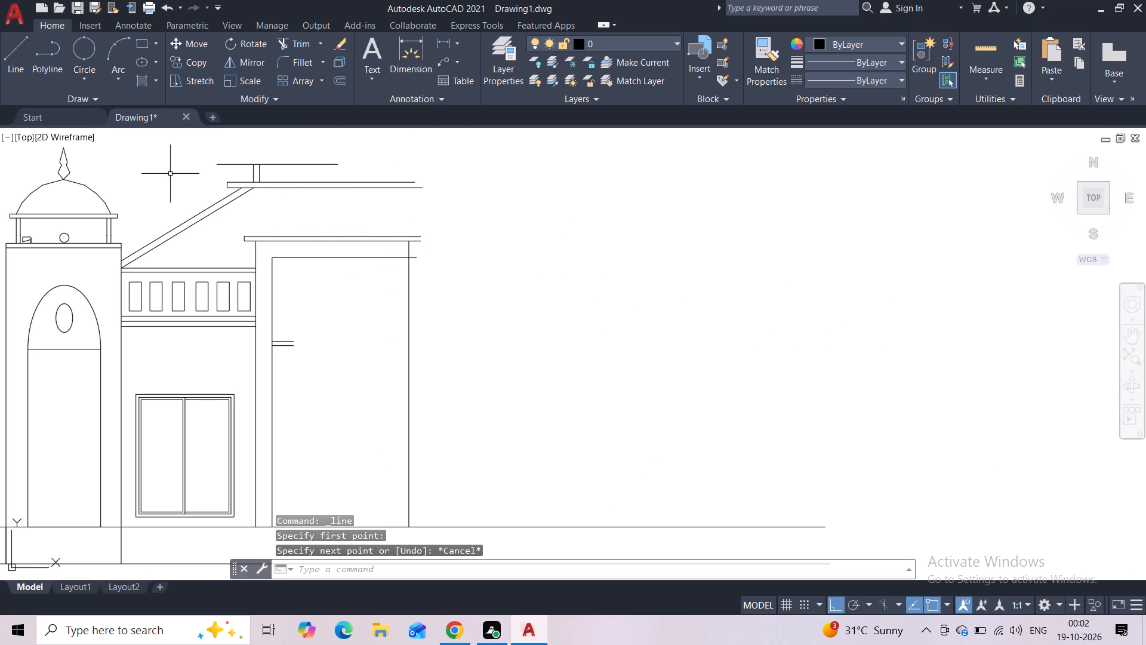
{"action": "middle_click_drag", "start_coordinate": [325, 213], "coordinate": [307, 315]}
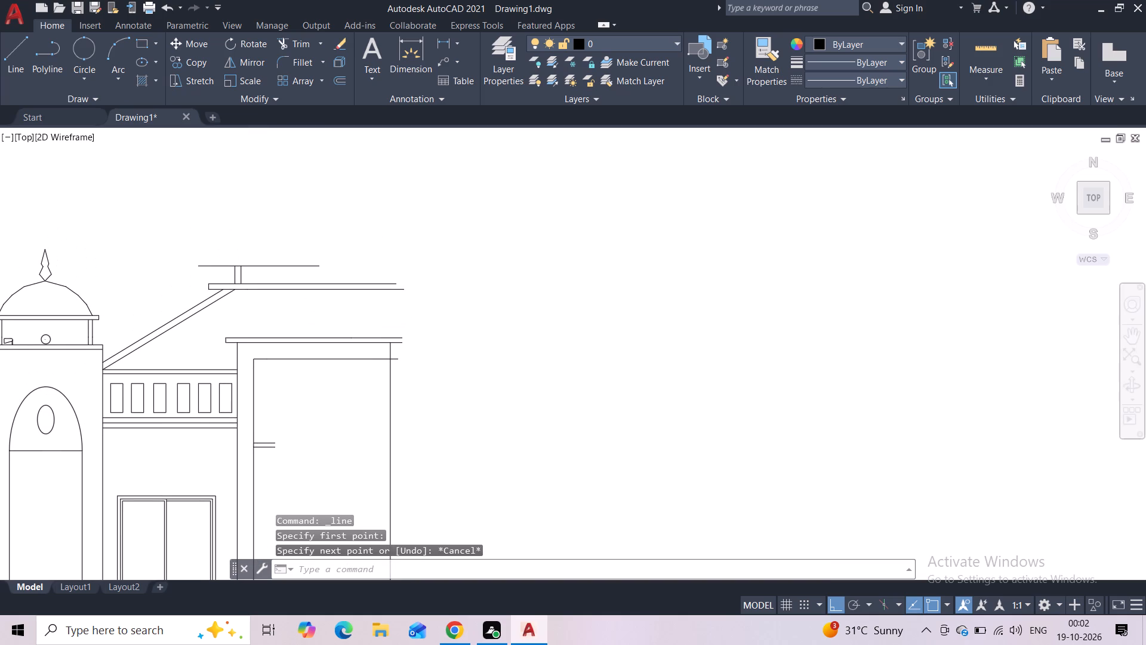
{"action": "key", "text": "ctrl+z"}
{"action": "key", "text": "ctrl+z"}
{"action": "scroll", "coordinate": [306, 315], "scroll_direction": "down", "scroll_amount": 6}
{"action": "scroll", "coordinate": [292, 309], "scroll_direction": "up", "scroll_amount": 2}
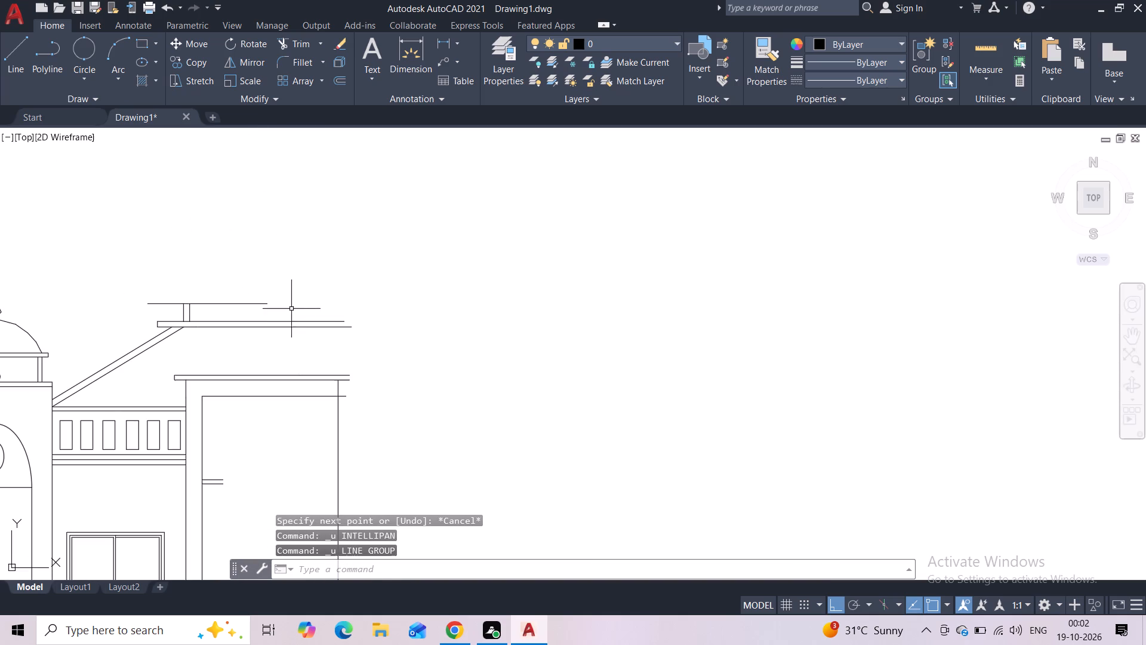
Draw a vertical line from the top of the central section's open-end vertical up past the upper roof slab and top line.
{"action": "middle_click_drag", "start_coordinate": [251, 358], "coordinate": [362, 314]}
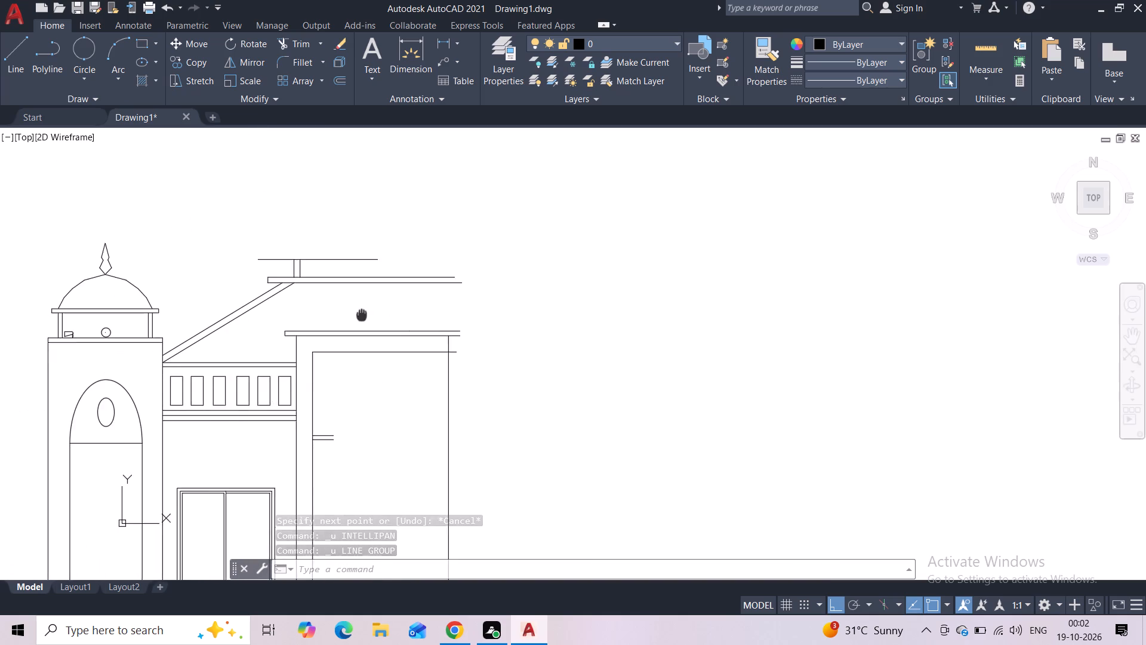
{"action": "middle_click_drag", "start_coordinate": [362, 314], "coordinate": [330, 265]}
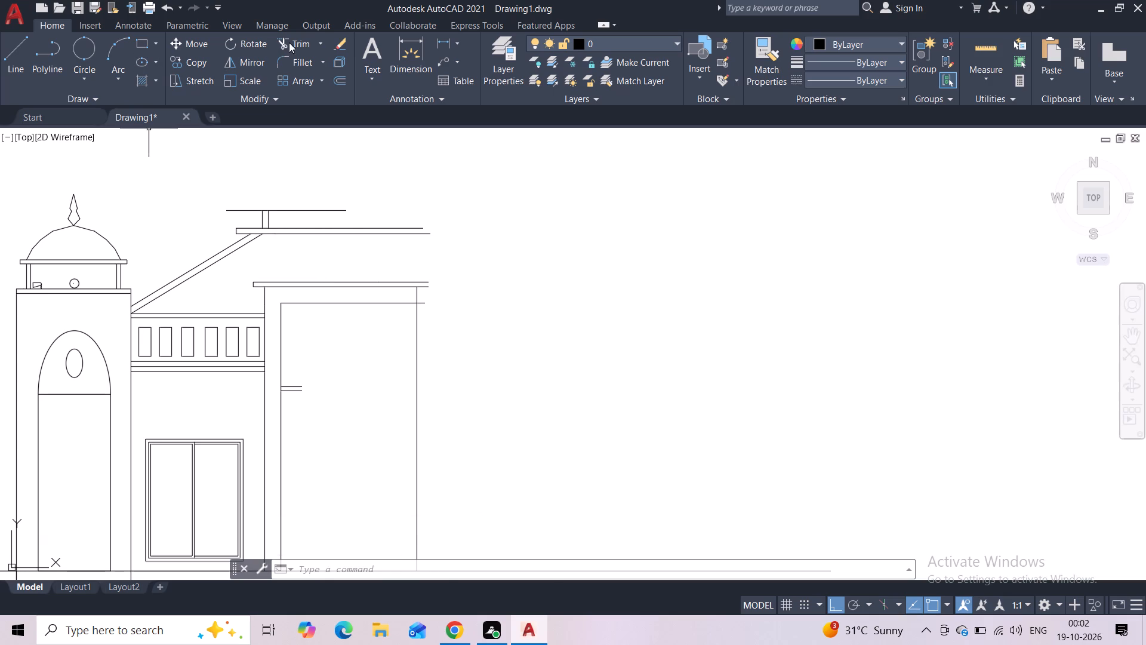
{"action": "left_click", "coordinate": [289, 42]}
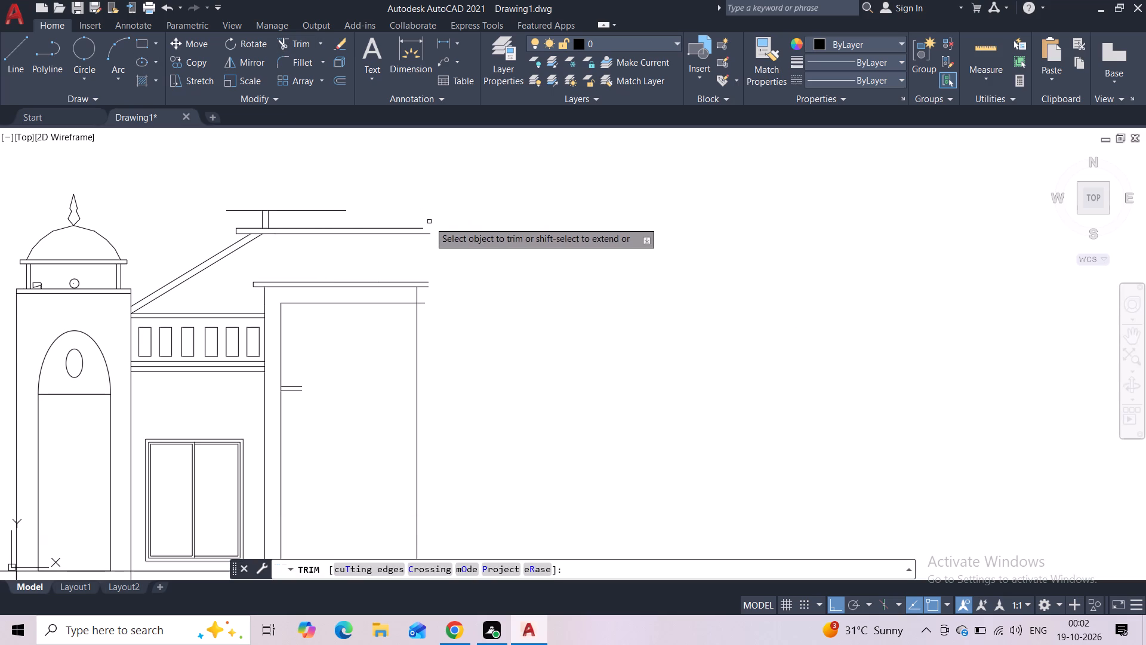
{"action": "key", "text": "Escape"}
{"action": "left_click", "coordinate": [24, 56]}
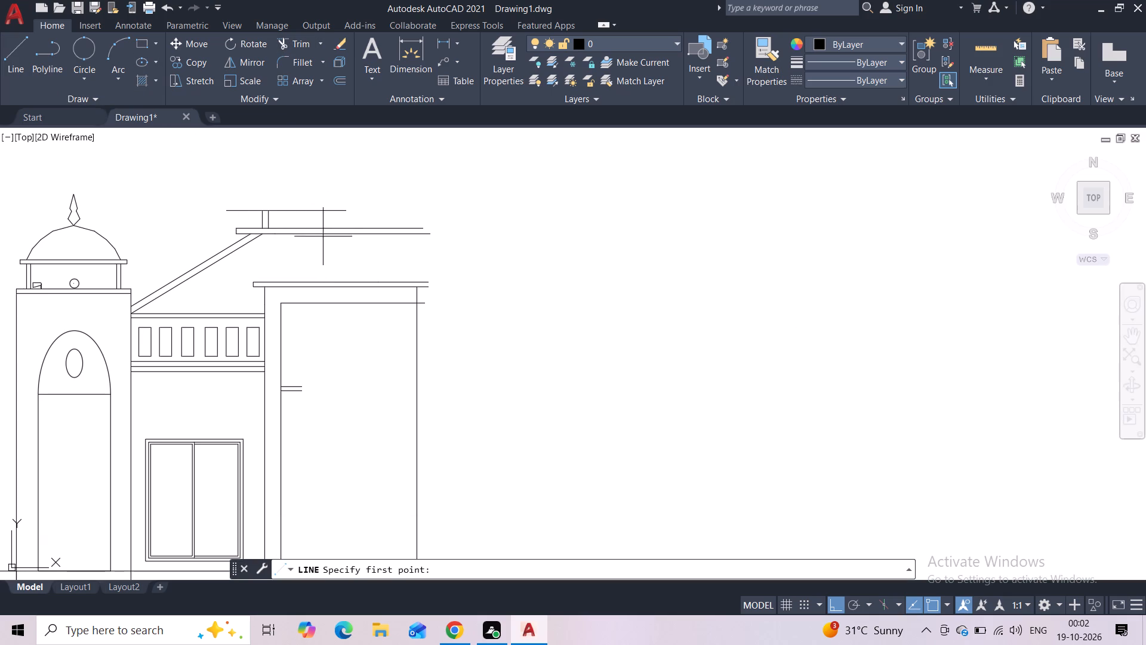
{"action": "left_click", "coordinate": [418, 289]}
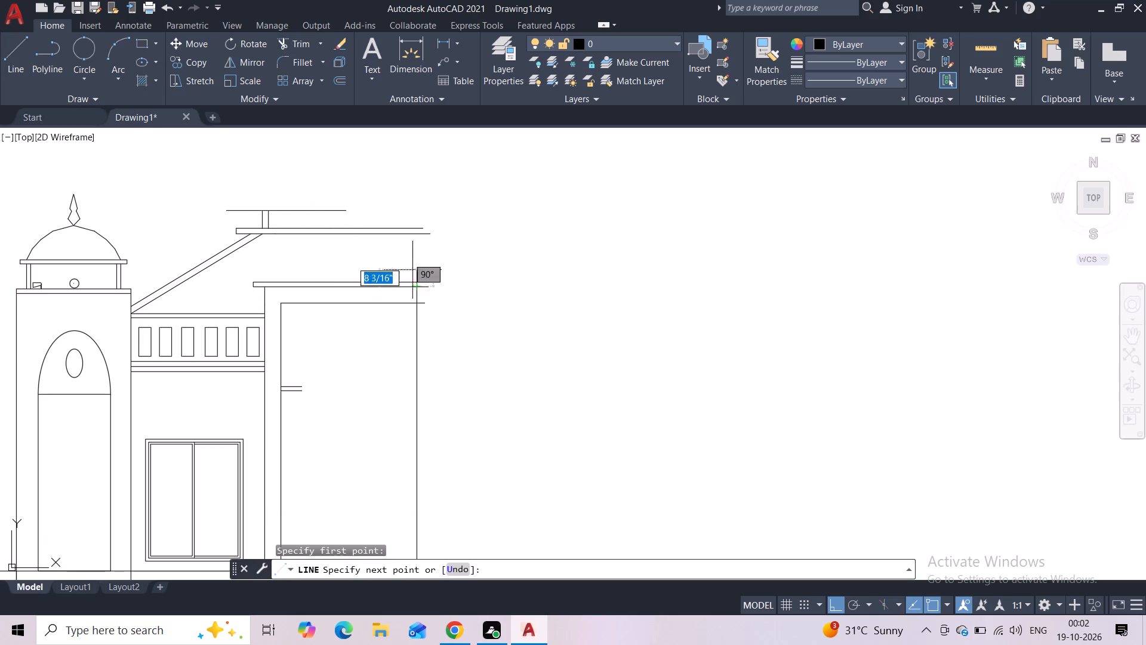
{"action": "left_click", "coordinate": [408, 173]}
{"action": "key", "text": "Escape"}
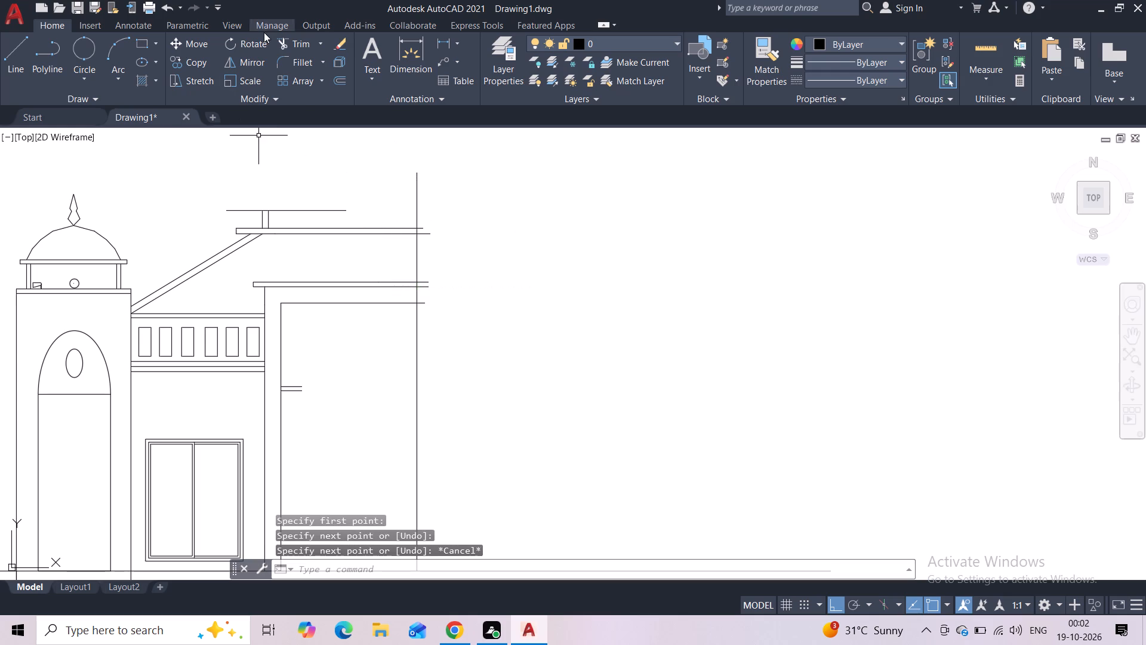
Trim the ends of both roof slabs and the central frame's top line that extend beyond the vertical centre line.
{"action": "left_click", "coordinate": [294, 42]}
{"action": "scroll", "coordinate": [425, 223], "scroll_direction": "up", "scroll_amount": 3}
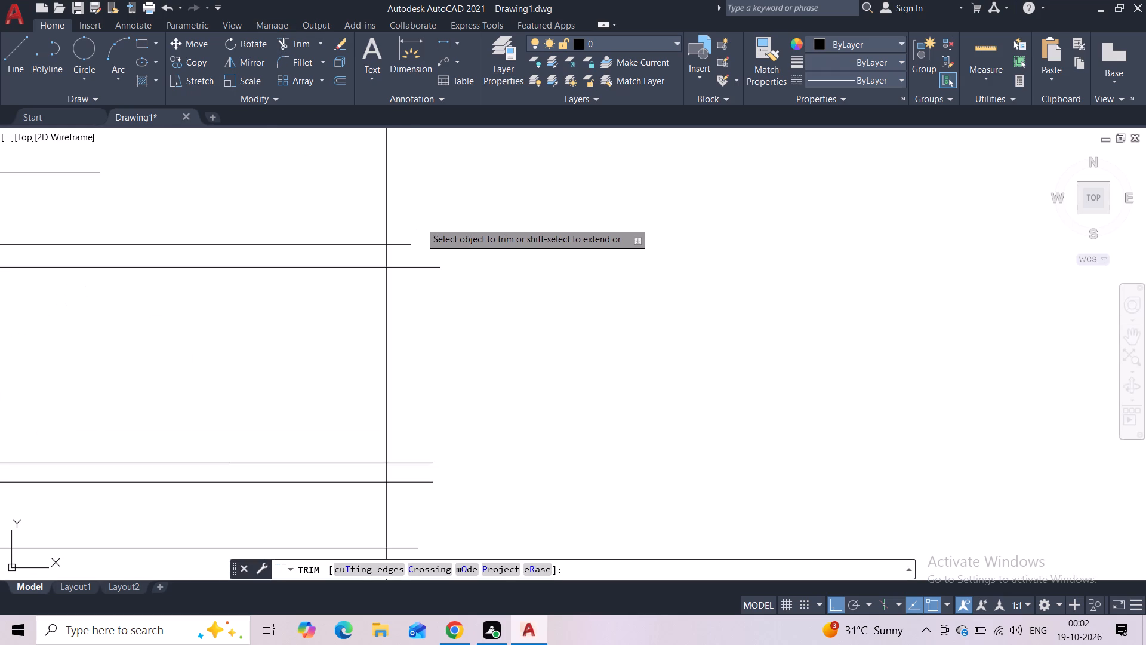
{"action": "left_click_drag", "start_coordinate": [409, 222], "coordinate": [403, 499]}
{"action": "scroll", "coordinate": [464, 379], "scroll_direction": "down", "scroll_amount": 2}
{"action": "middle_click_drag", "start_coordinate": [463, 384], "coordinate": [448, 292]}
{"action": "scroll", "coordinate": [427, 342], "scroll_direction": "up", "scroll_amount": 2}
{"action": "left_click_drag", "start_coordinate": [427, 357], "coordinate": [416, 416]}
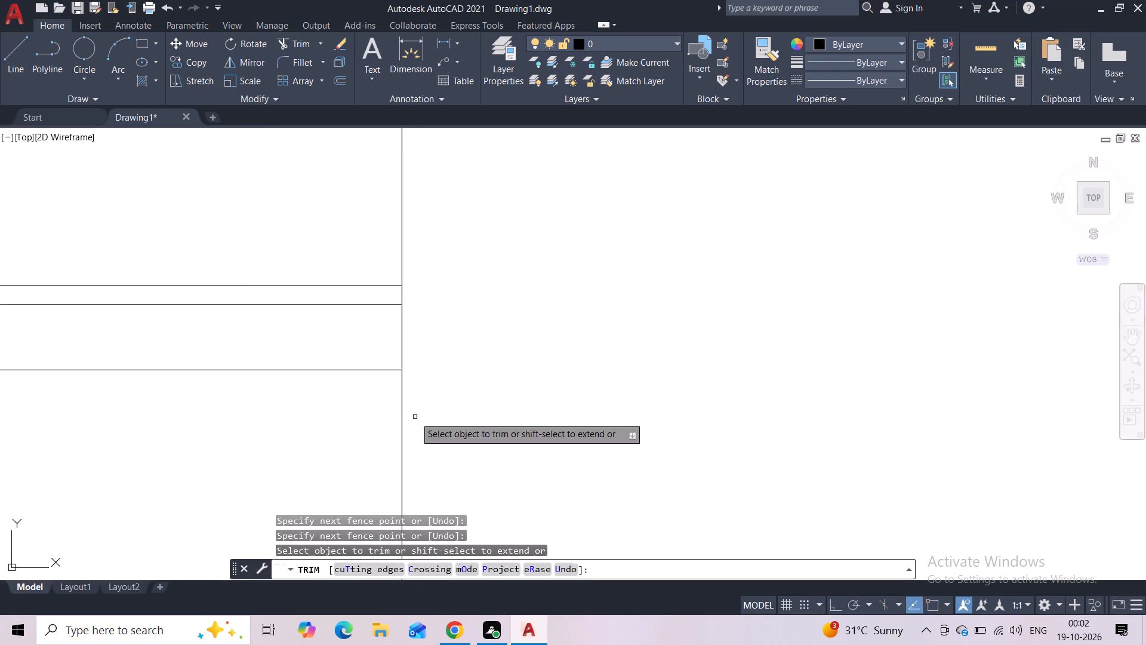
{"action": "scroll", "coordinate": [415, 417], "scroll_direction": "down", "scroll_amount": 3}
{"action": "middle_click_drag", "start_coordinate": [442, 441], "coordinate": [449, 249]}
{"action": "scroll", "coordinate": [445, 297], "scroll_direction": "down", "scroll_amount": 1}
{"action": "key", "text": "Escape"}
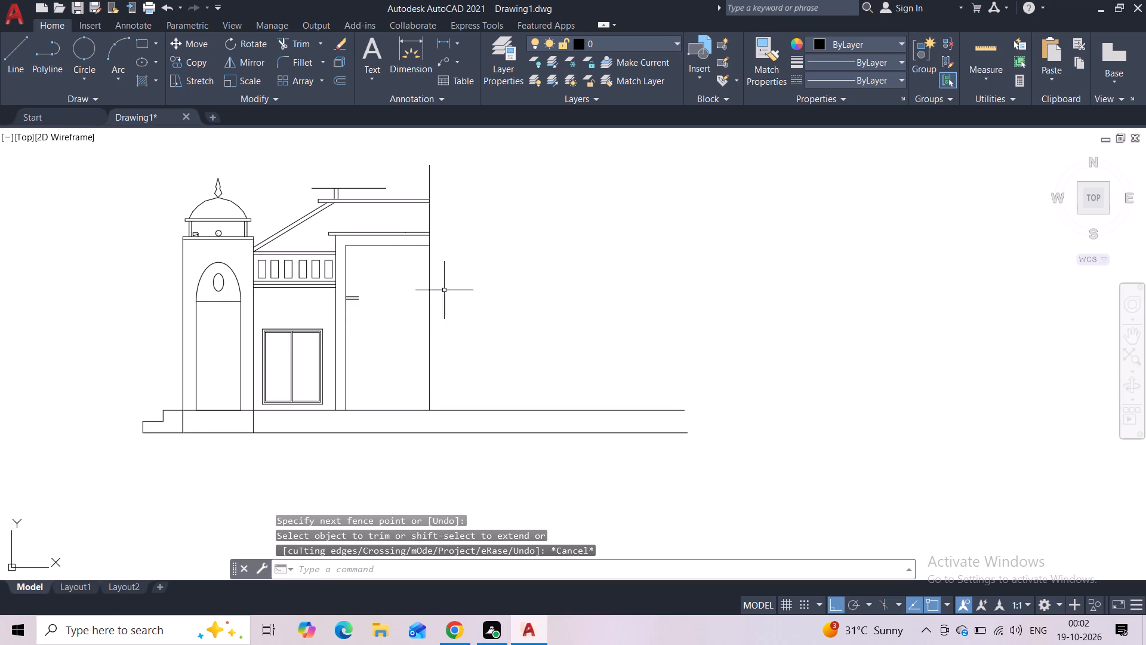
Mirror the half elevation above the plinth about the vertical centre line, keeping the source objects.
{"action": "left_click", "coordinate": [408, 171]}
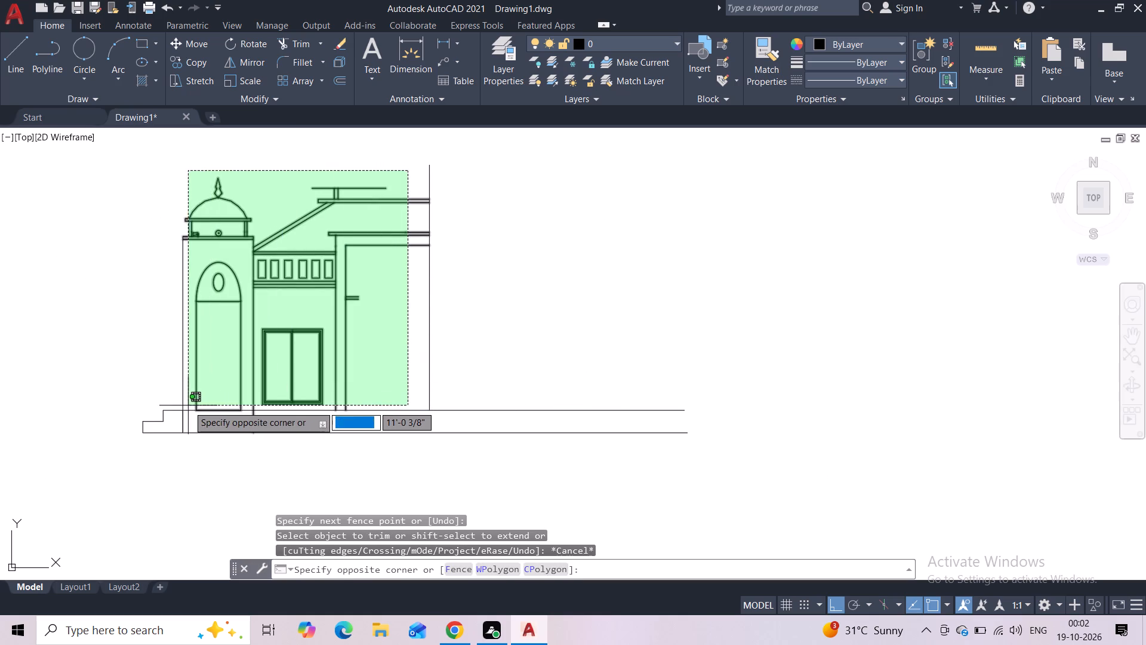
{"action": "left_click", "coordinate": [180, 401]}
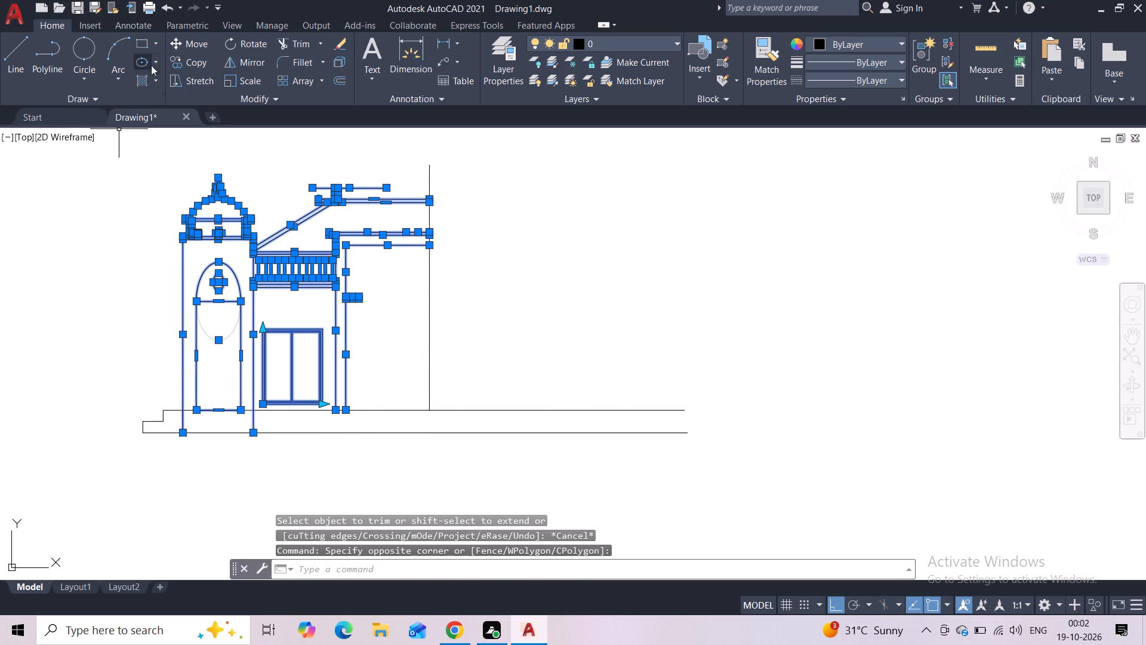
{"action": "left_click", "coordinate": [248, 64]}
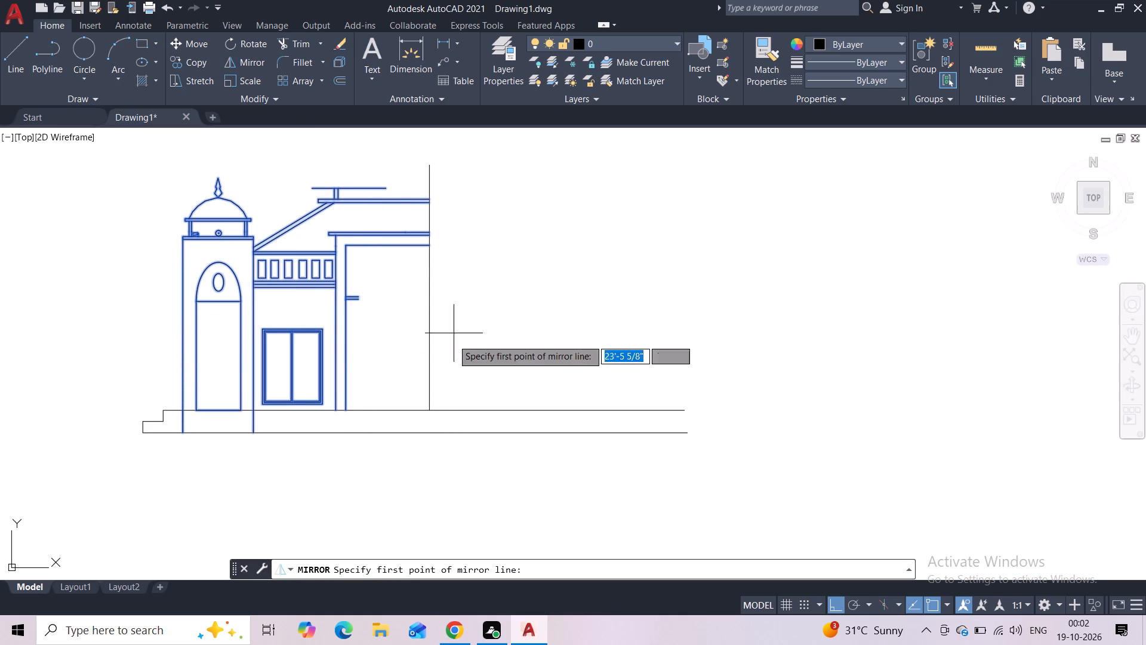
{"action": "left_click", "coordinate": [429, 413]}
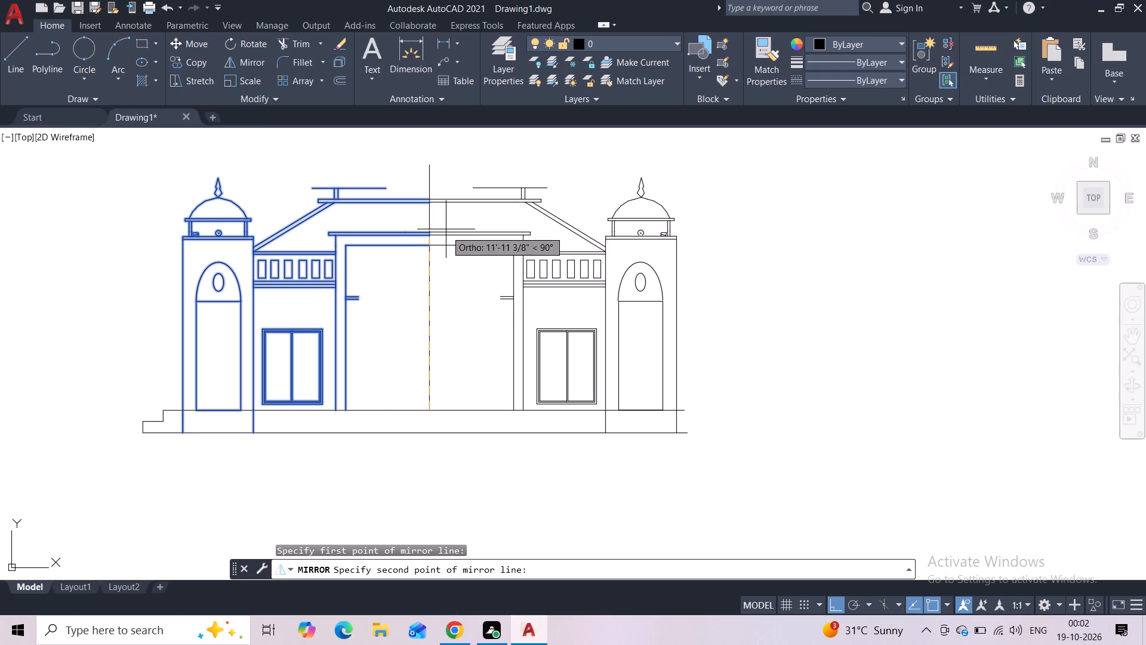
{"action": "scroll", "coordinate": [434, 248], "scroll_direction": "up", "scroll_amount": 4}
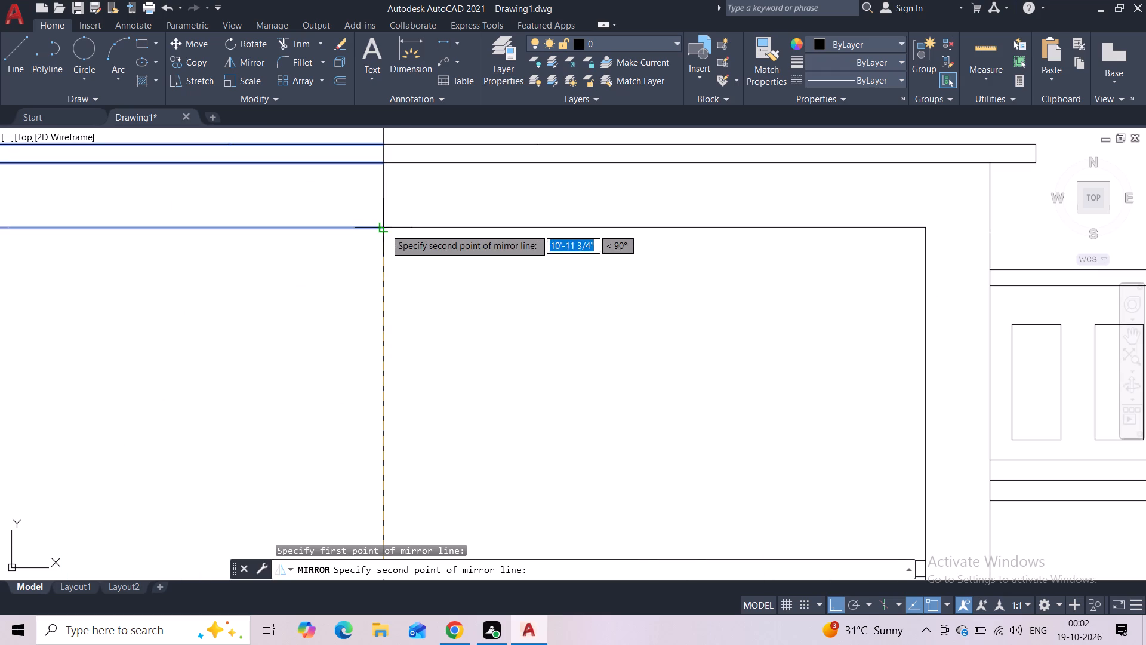
{"action": "left_click", "coordinate": [385, 229]}
{"action": "left_click_drag", "start_coordinate": [420, 278], "coordinate": [385, 229]}
{"action": "scroll", "coordinate": [419, 297], "scroll_direction": "down", "scroll_amount": 3}
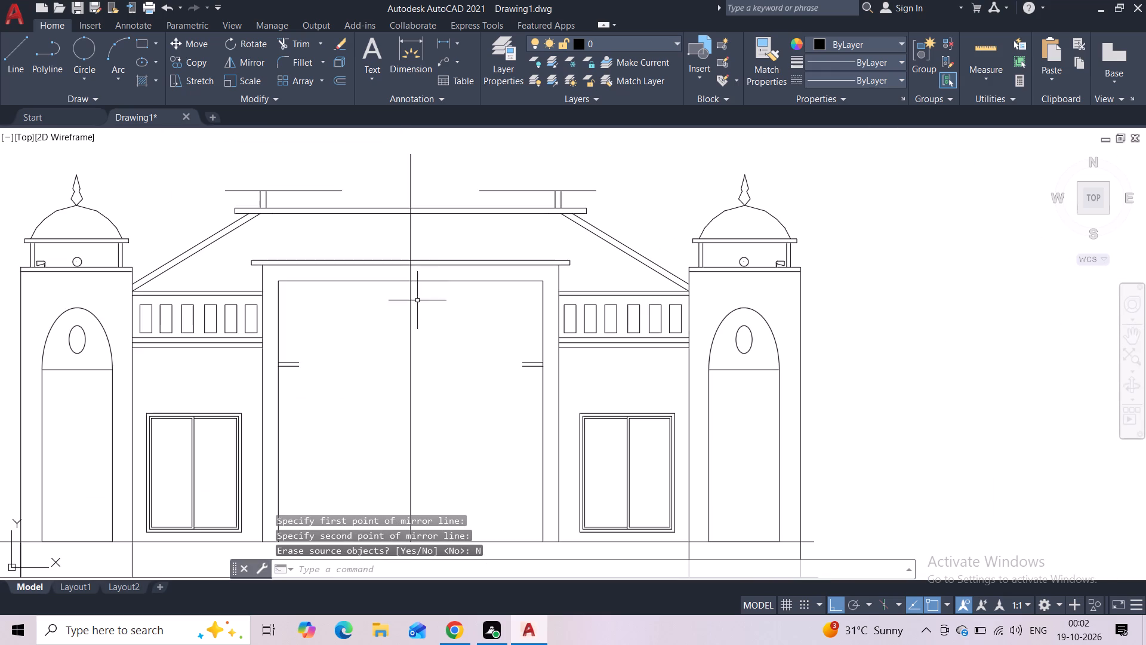
Delete the upper vertical centre line segment that rises from the lower slab past the roof.
{"action": "scroll", "coordinate": [412, 231], "scroll_direction": "up", "scroll_amount": 1}
{"action": "scroll", "coordinate": [415, 234], "scroll_direction": "down", "scroll_amount": 2}
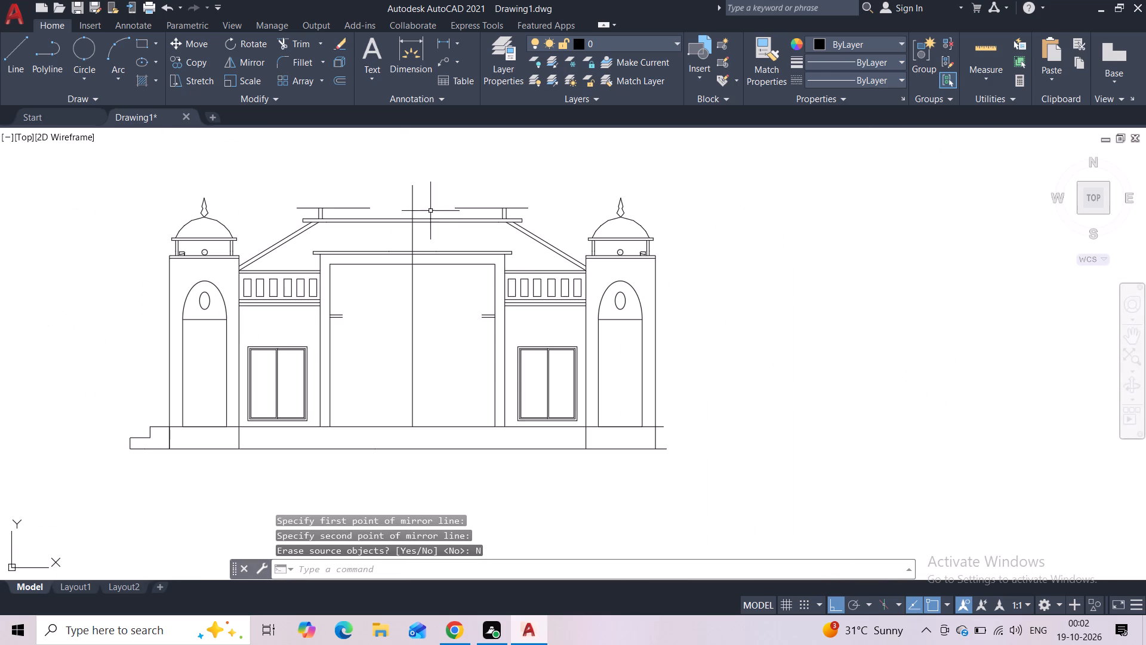
{"action": "middle_click_drag", "start_coordinate": [435, 299], "coordinate": [449, 331]}
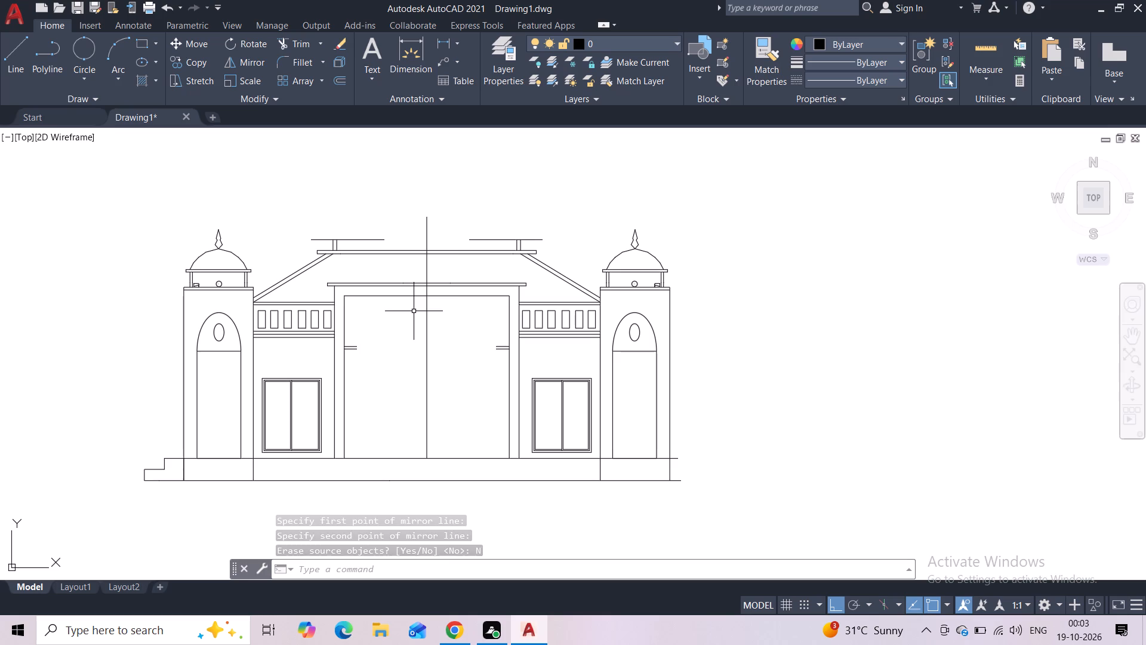
{"action": "middle_click_drag", "start_coordinate": [438, 212], "coordinate": [517, 259]}
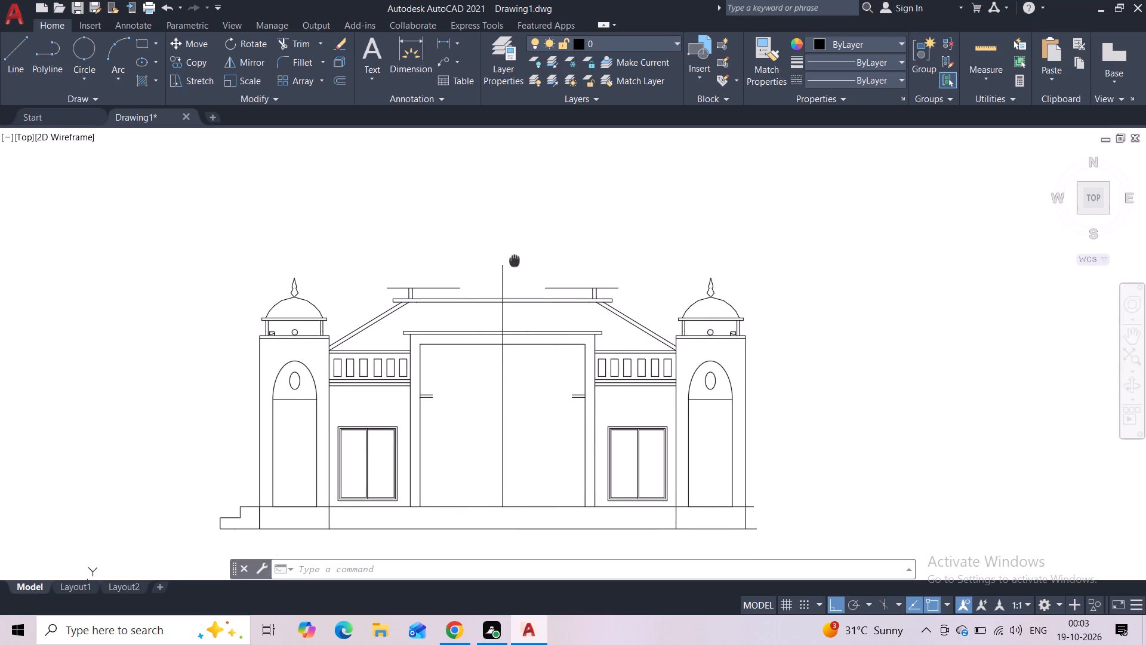
{"action": "middle_click_drag", "start_coordinate": [517, 259], "coordinate": [561, 240]}
{"action": "scroll", "coordinate": [552, 251], "scroll_direction": "up", "scroll_amount": 1}
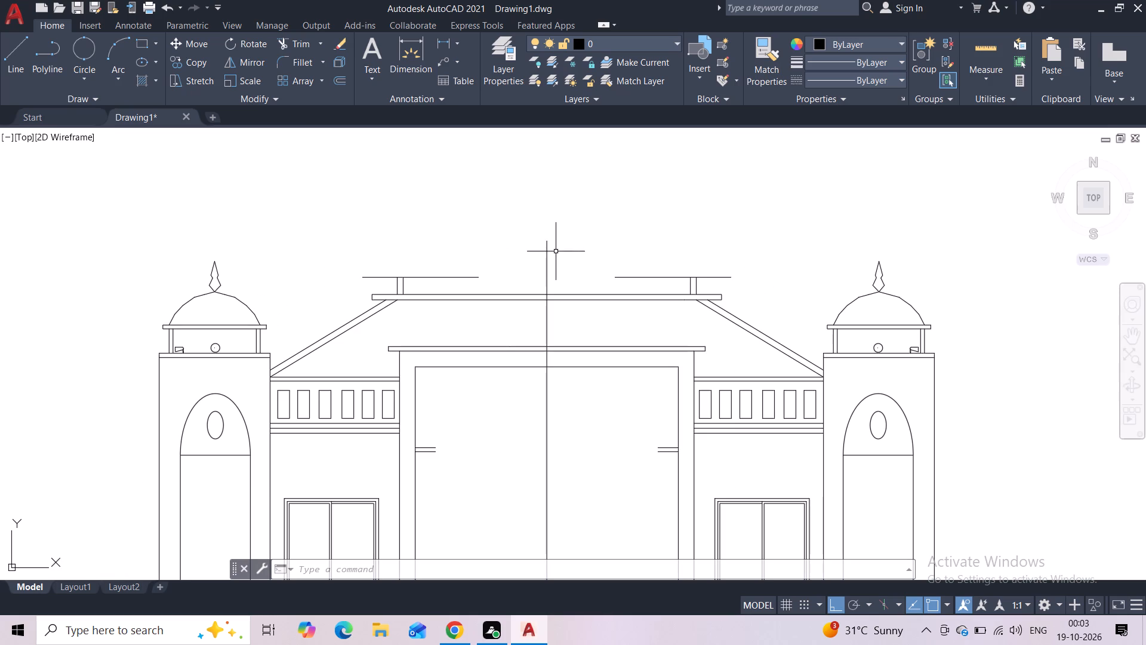
{"action": "left_click", "coordinate": [586, 248]}
{"action": "left_click", "coordinate": [547, 259]}
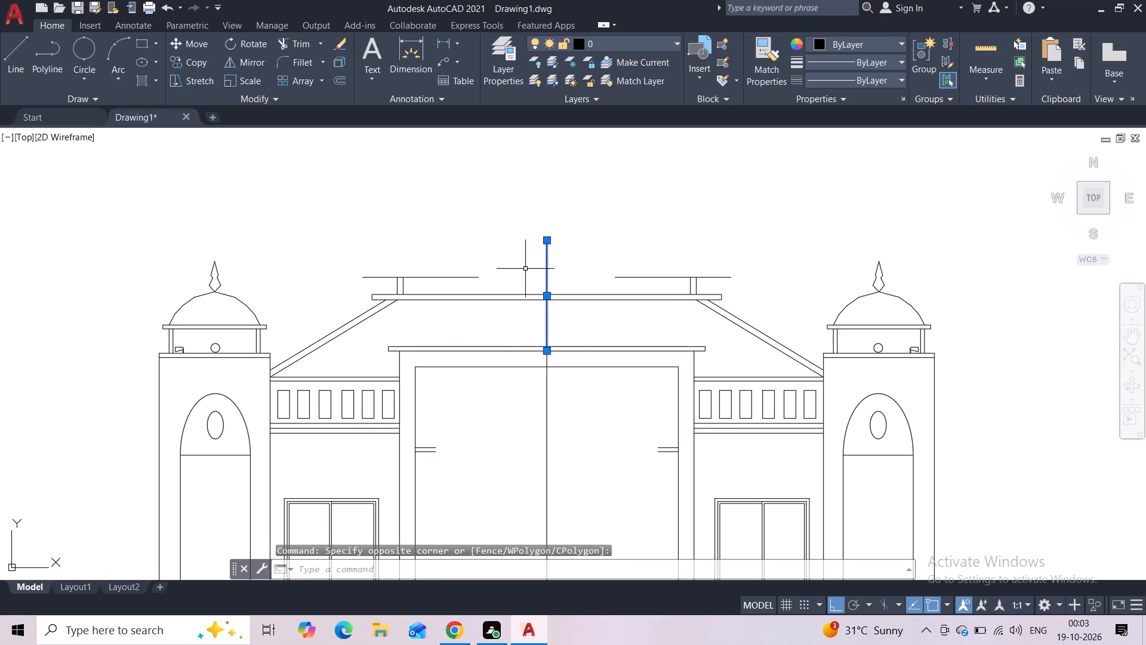
{"action": "key", "text": "Delete"}
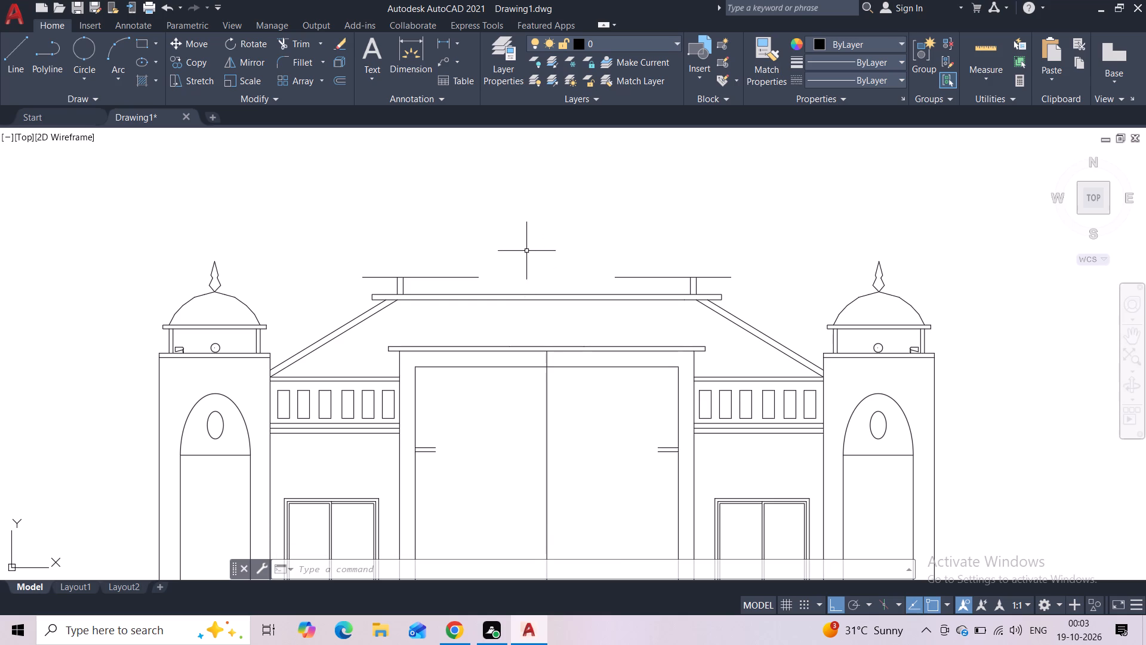
Draw a horizontal line joining the inner ends of the two lines above the upper roof slab.
{"action": "left_click", "coordinate": [20, 54]}
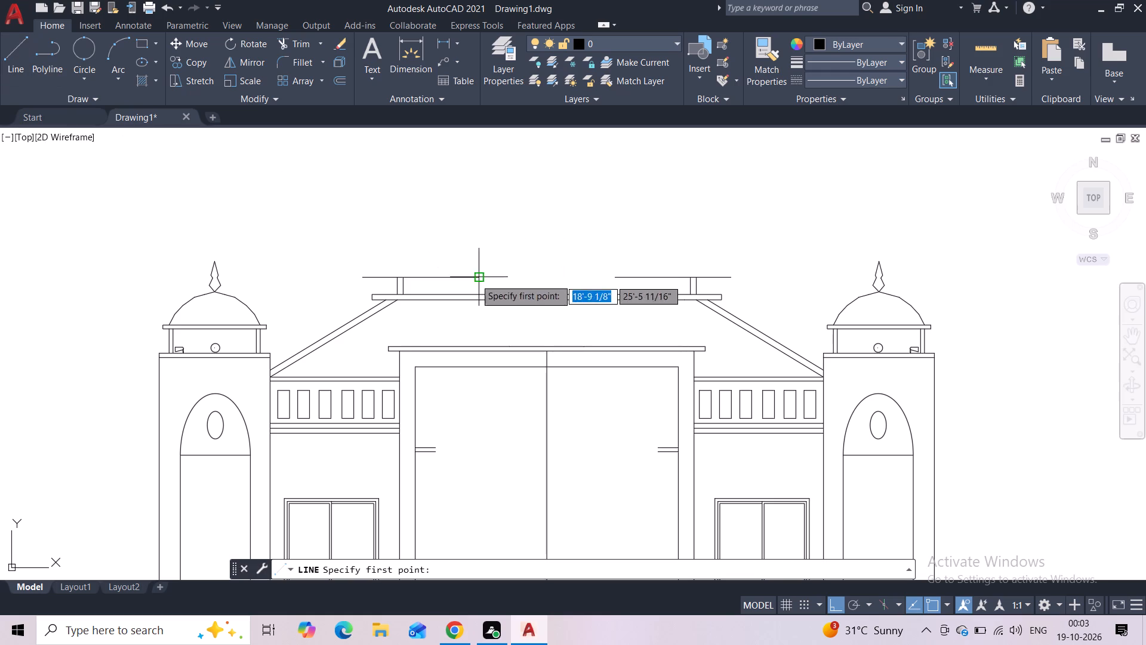
{"action": "left_click", "coordinate": [475, 279]}
{"action": "left_click", "coordinate": [619, 274]}
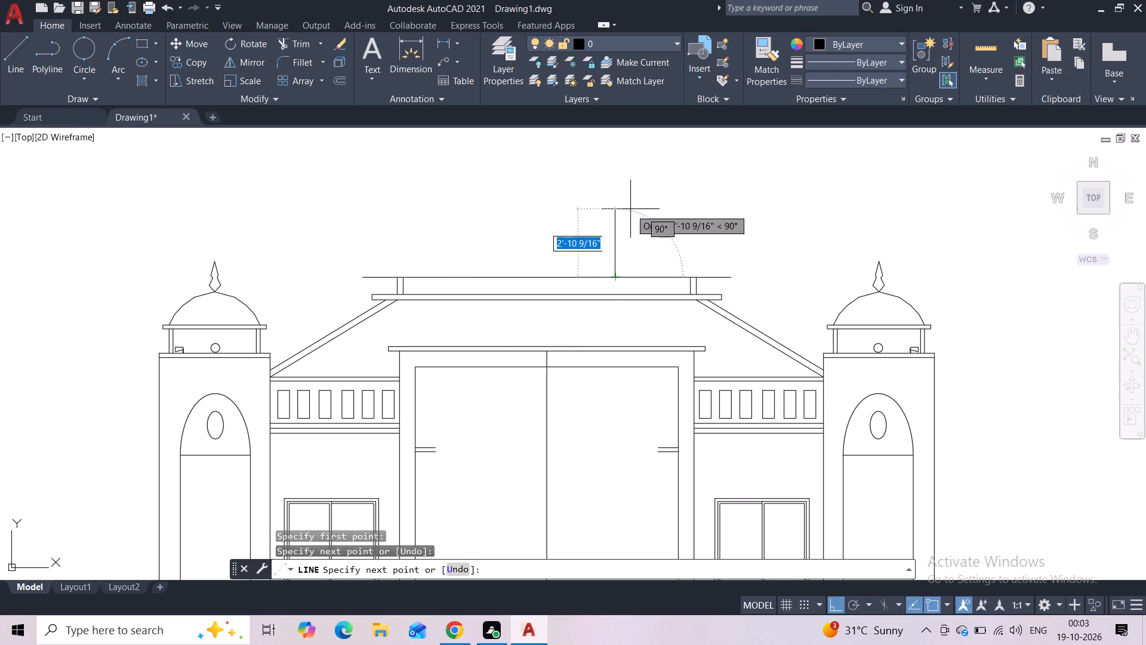
{"action": "key", "text": "Escape"}
Shorten both outer ends of the topmost roof line slightly, leaving them just past the ends of the upper slab.
{"action": "scroll", "coordinate": [621, 214], "scroll_direction": "down", "scroll_amount": 1}
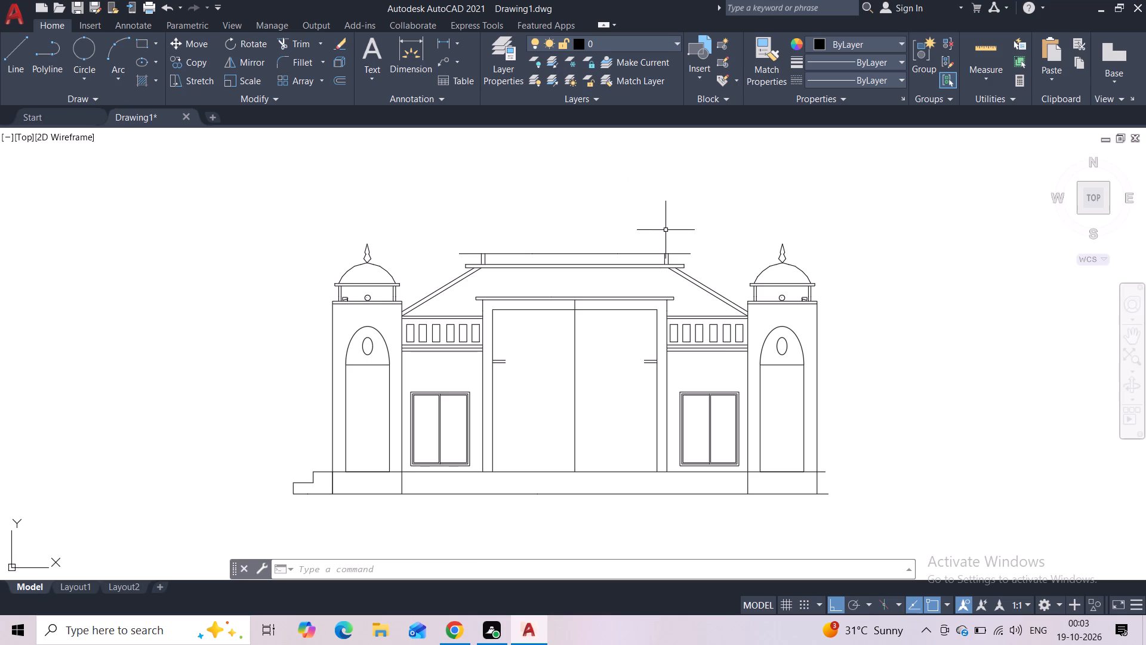
{"action": "scroll", "coordinate": [691, 257], "scroll_direction": "up", "scroll_amount": 5}
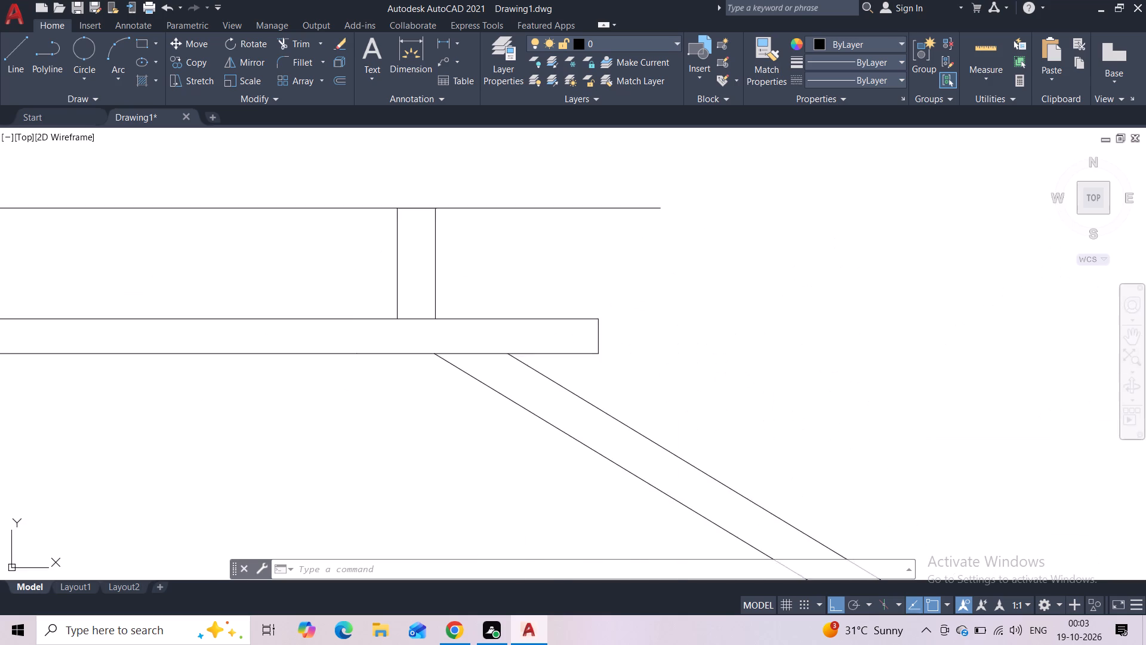
{"action": "scroll", "coordinate": [688, 259], "scroll_direction": "up", "scroll_amount": 1}
{"action": "left_click", "coordinate": [637, 179]}
{"action": "left_click", "coordinate": [640, 178]}
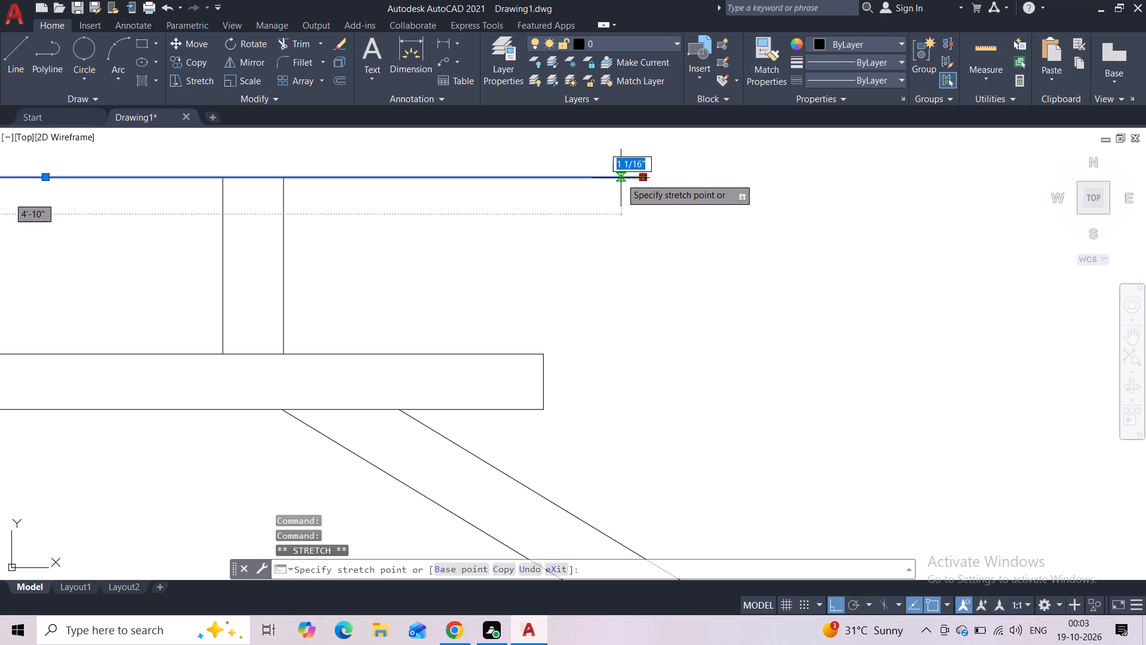
{"action": "left_click", "coordinate": [615, 178]}
{"action": "scroll", "coordinate": [606, 263], "scroll_direction": "down", "scroll_amount": 2}
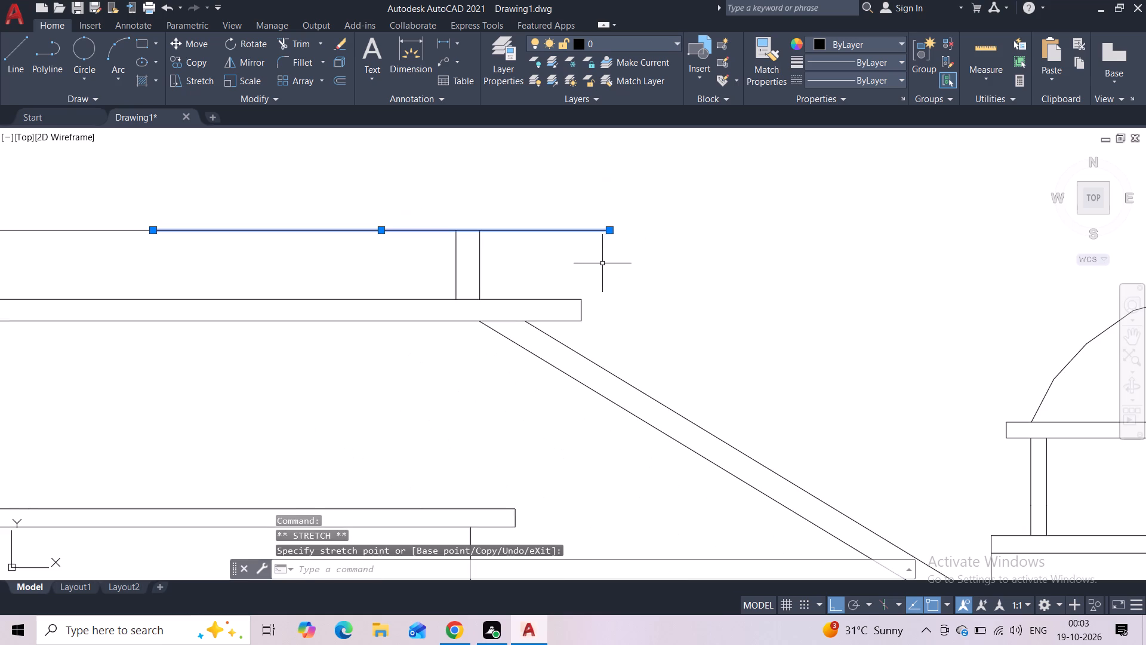
{"action": "middle_click_drag", "start_coordinate": [603, 270], "coordinate": [824, 266]}
{"action": "scroll", "coordinate": [704, 281], "scroll_direction": "down", "scroll_amount": 3}
{"action": "middle_click_drag", "start_coordinate": [501, 306], "coordinate": [629, 320]}
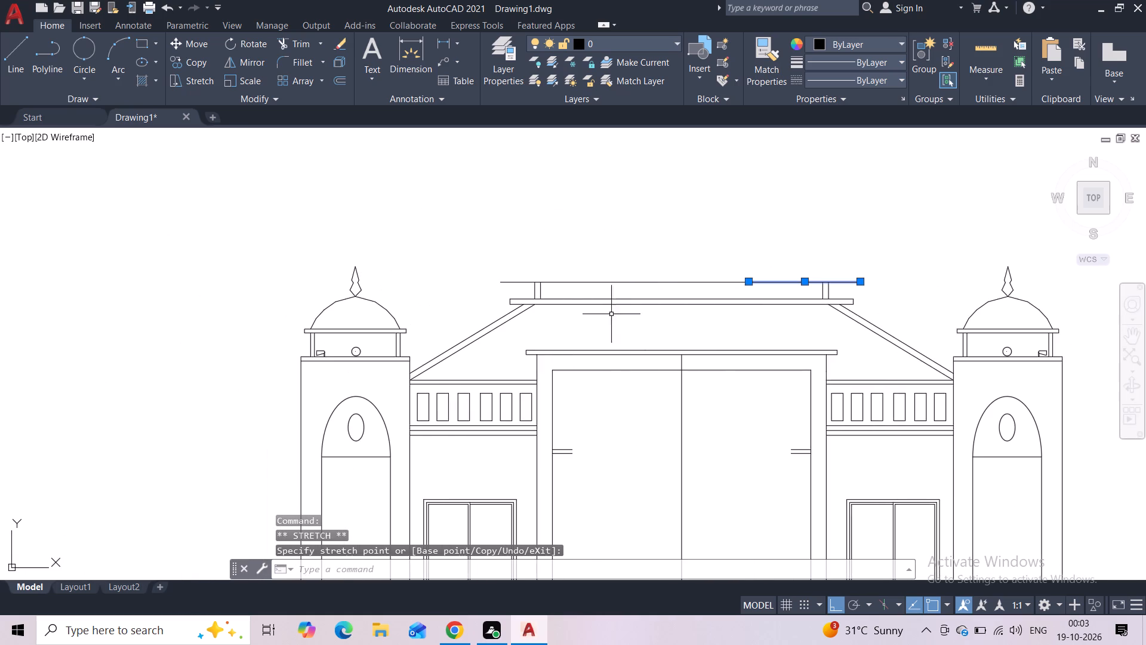
{"action": "scroll", "coordinate": [496, 275], "scroll_direction": "up", "scroll_amount": 3}
{"action": "left_click", "coordinate": [507, 300]}
{"action": "left_click", "coordinate": [503, 303]}
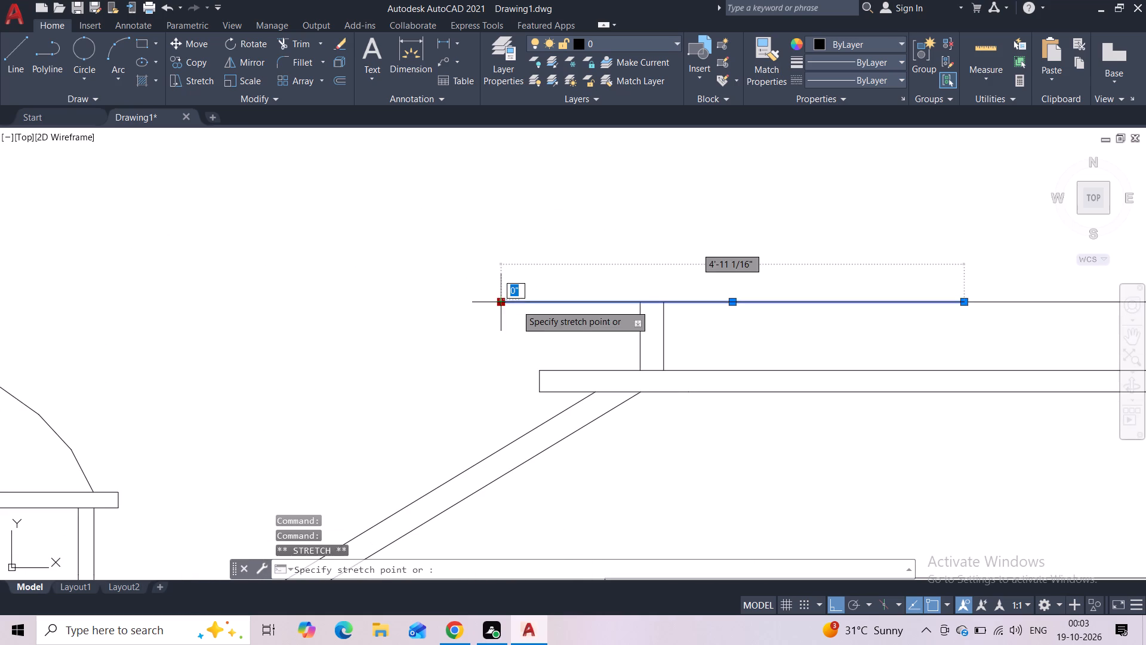
{"action": "left_click", "coordinate": [520, 305]}
{"action": "scroll", "coordinate": [580, 259], "scroll_direction": "down", "scroll_amount": 1}
{"action": "key", "text": "Escape"}
{"action": "scroll", "coordinate": [583, 262], "scroll_direction": "down", "scroll_amount": 2}
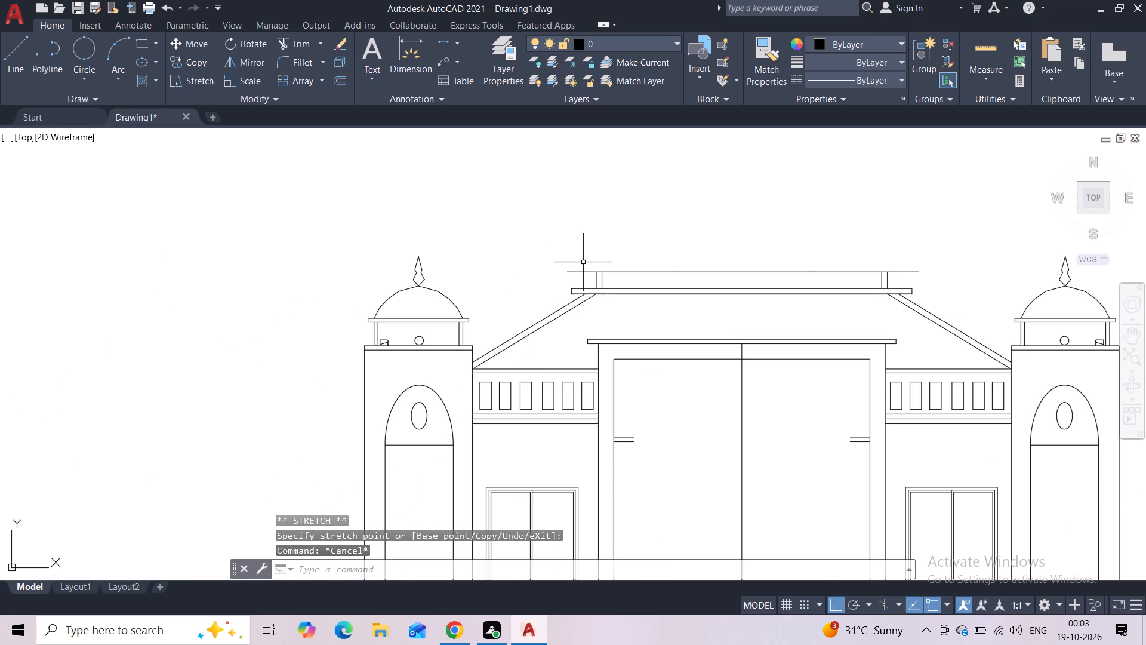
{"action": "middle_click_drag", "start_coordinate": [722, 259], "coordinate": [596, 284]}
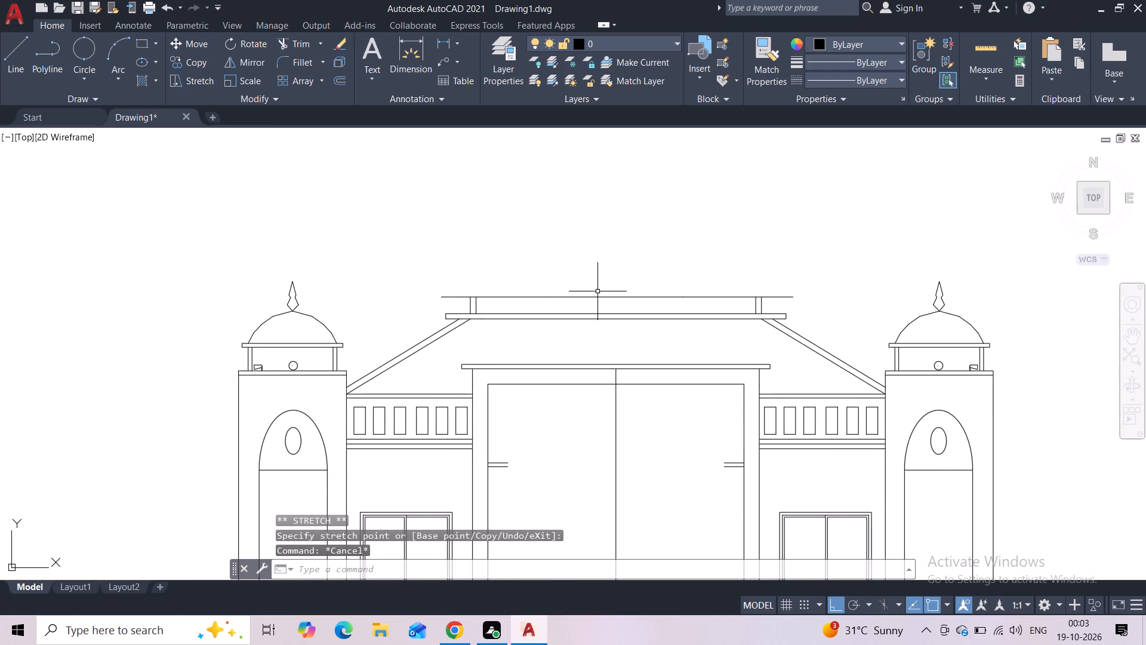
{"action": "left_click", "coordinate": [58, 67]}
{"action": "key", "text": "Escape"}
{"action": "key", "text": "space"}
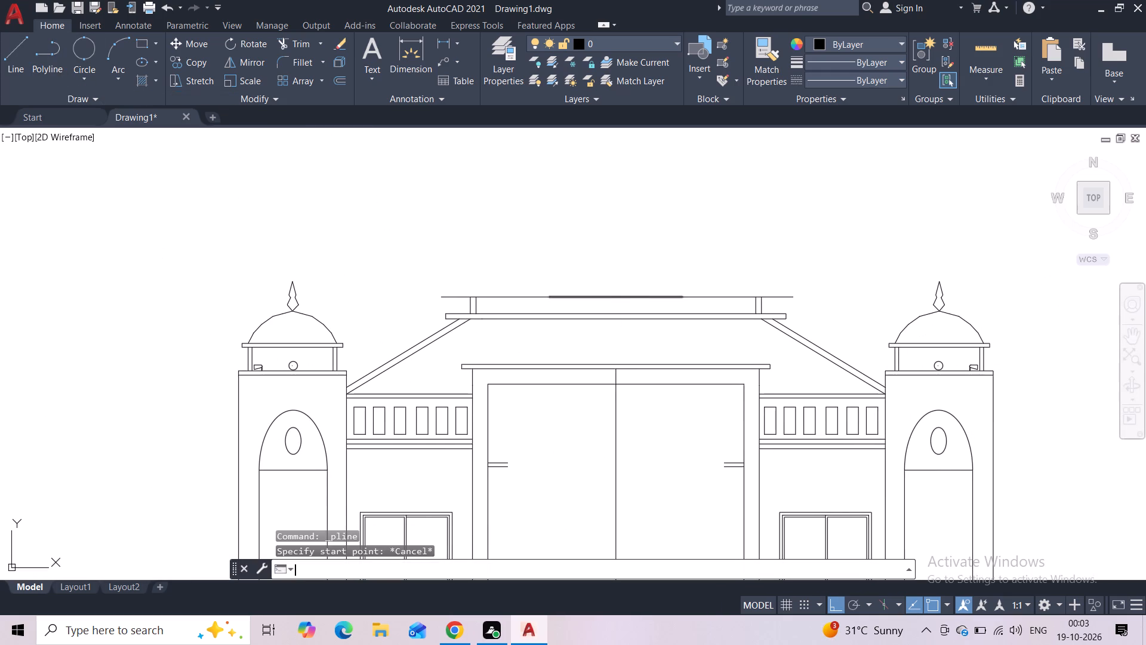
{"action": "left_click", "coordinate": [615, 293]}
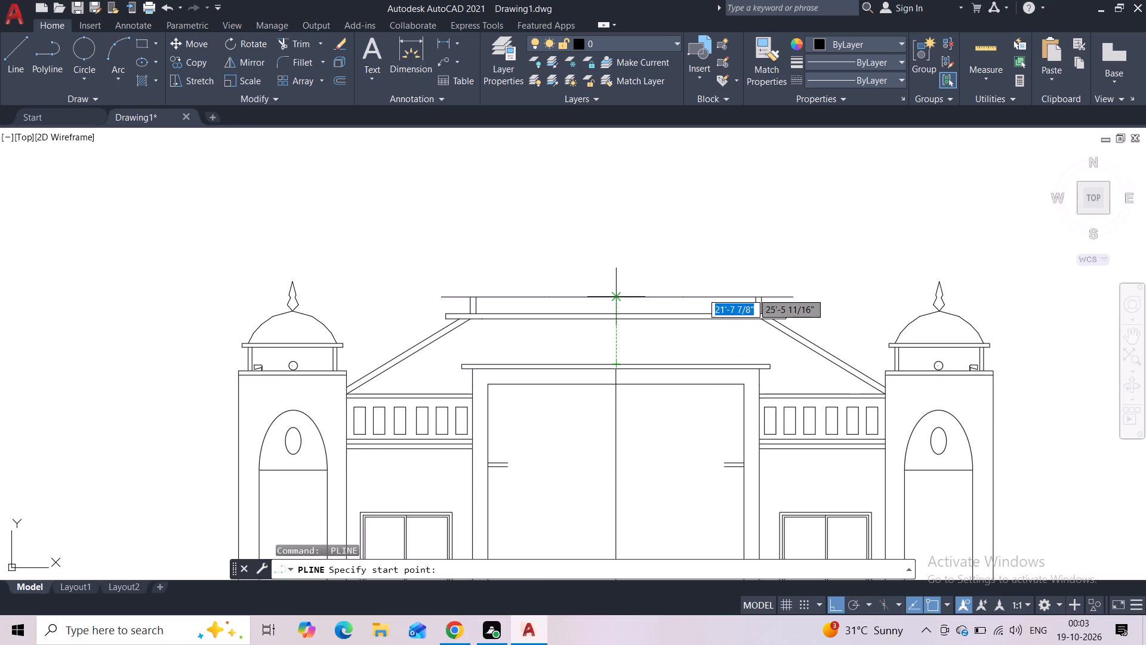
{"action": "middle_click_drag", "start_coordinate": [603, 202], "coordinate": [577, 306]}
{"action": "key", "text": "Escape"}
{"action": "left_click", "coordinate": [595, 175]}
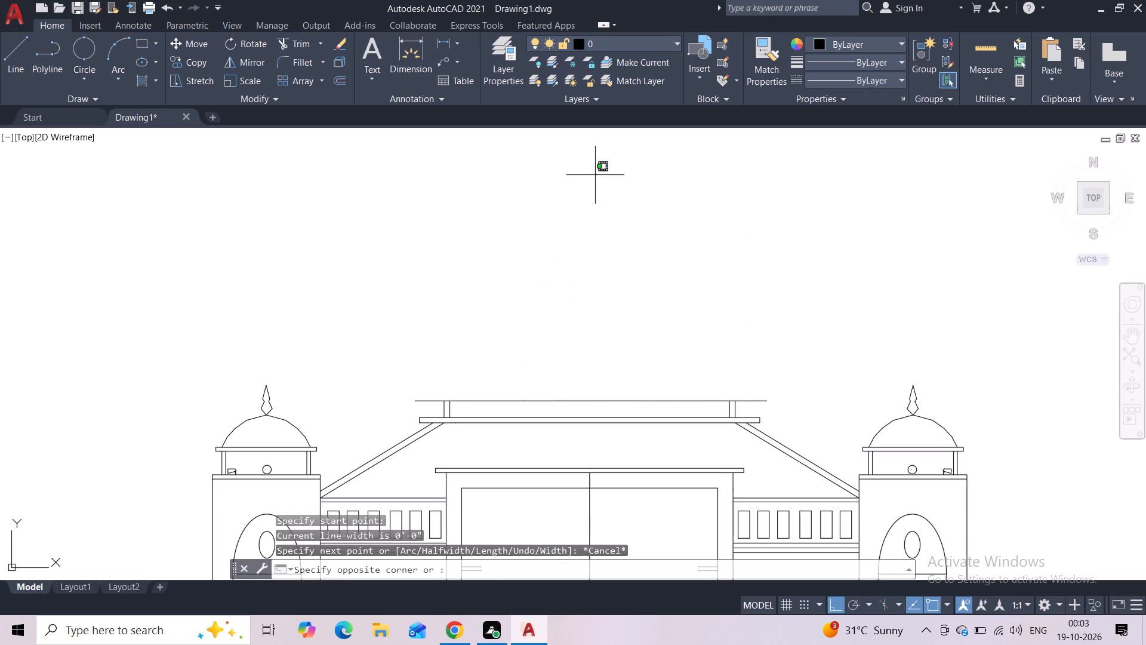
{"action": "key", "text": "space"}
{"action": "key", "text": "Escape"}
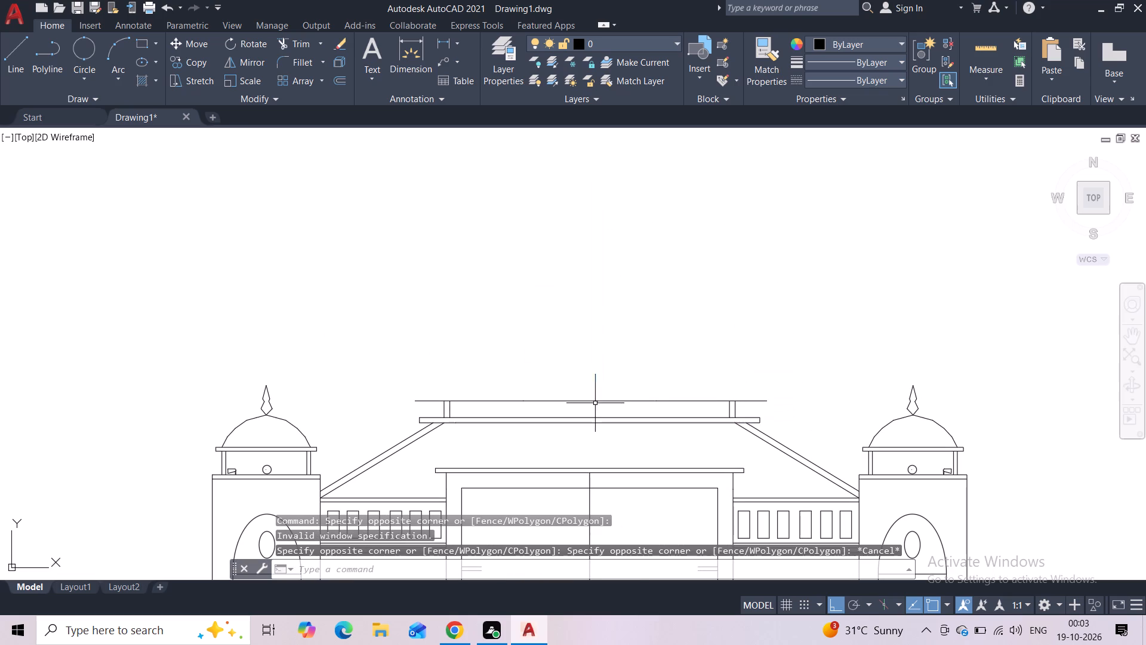
Draw a vertical guide line upward from the midpoint of the topmost roof line, well above the tower finials.
{"action": "left_click", "coordinate": [17, 44]}
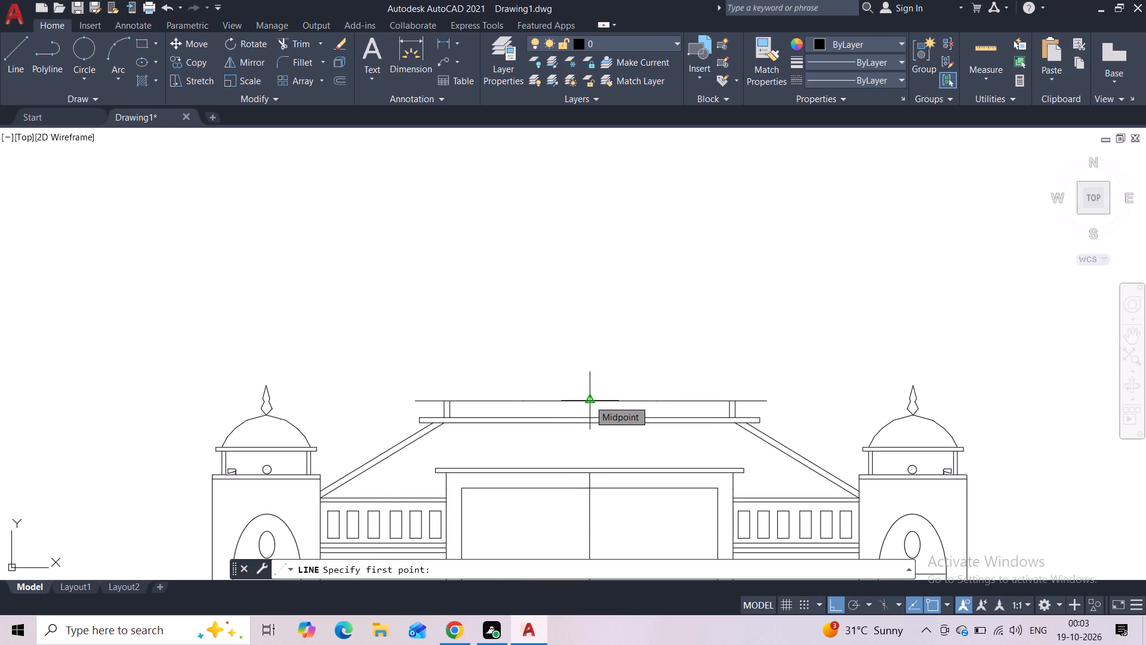
{"action": "left_click", "coordinate": [589, 400]}
{"action": "left_click", "coordinate": [583, 196]}
{"action": "key", "text": "Escape"}
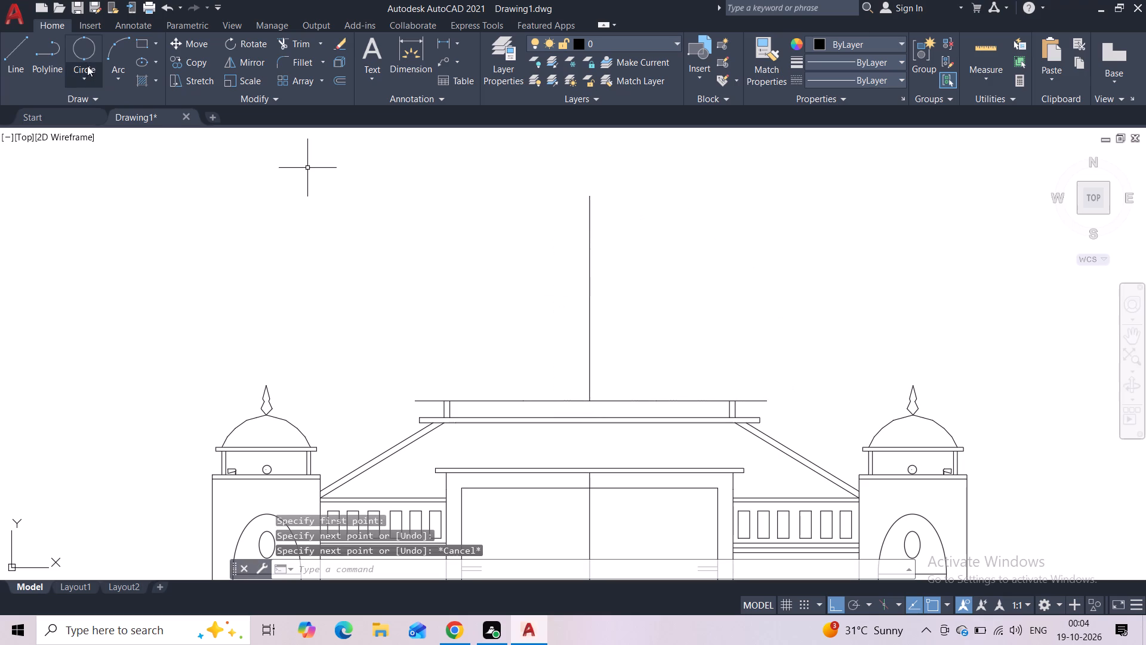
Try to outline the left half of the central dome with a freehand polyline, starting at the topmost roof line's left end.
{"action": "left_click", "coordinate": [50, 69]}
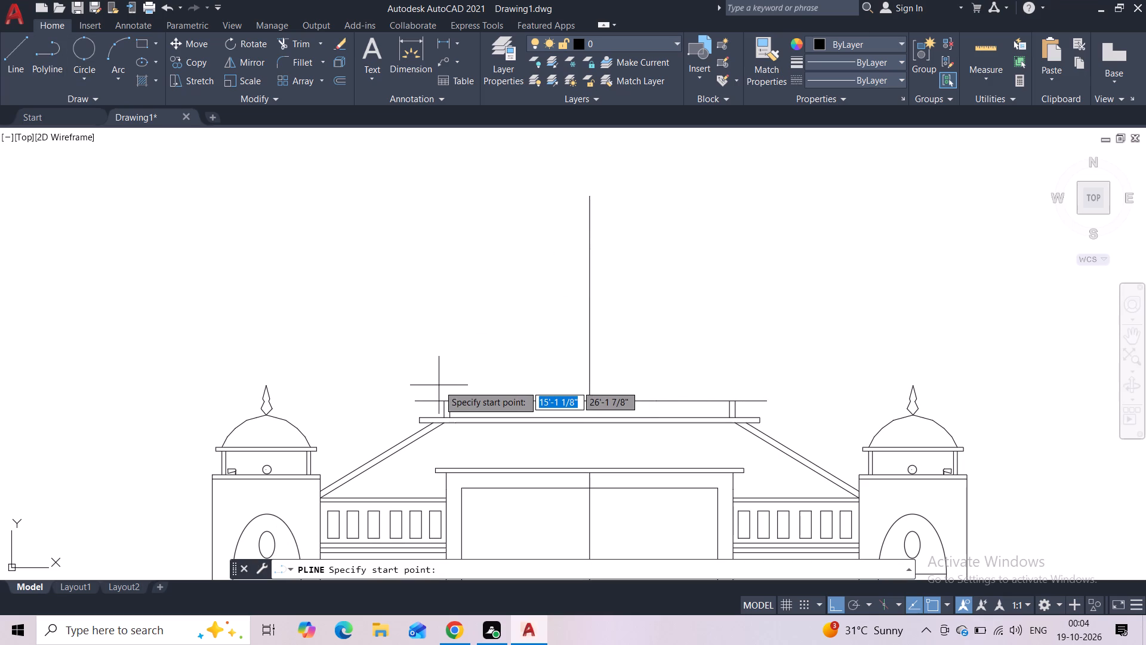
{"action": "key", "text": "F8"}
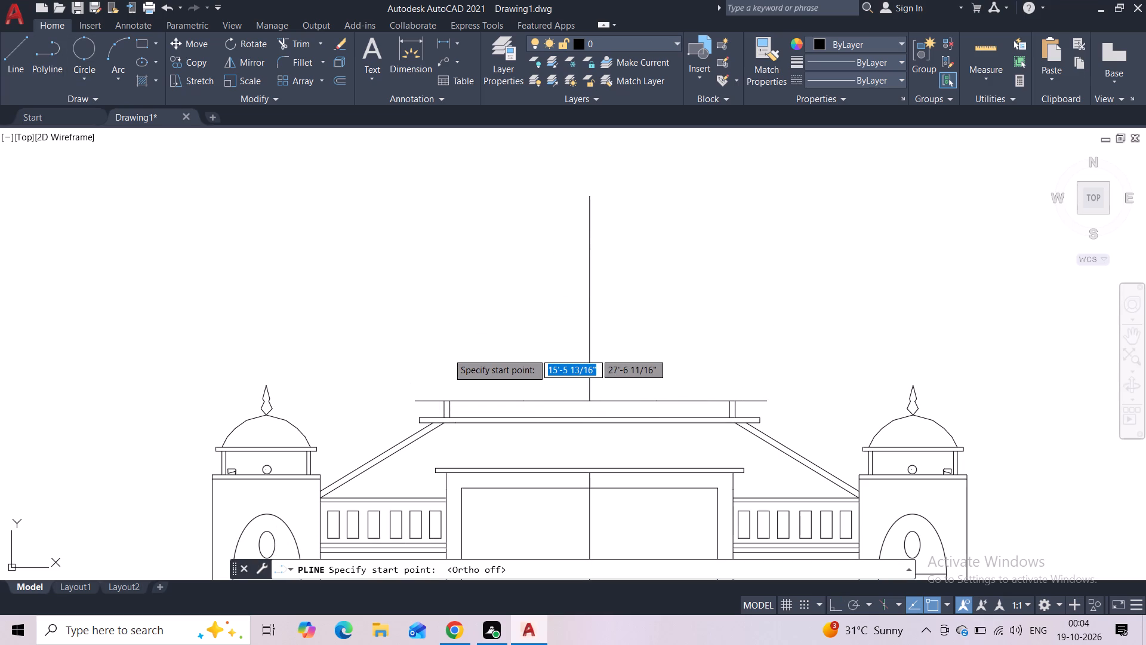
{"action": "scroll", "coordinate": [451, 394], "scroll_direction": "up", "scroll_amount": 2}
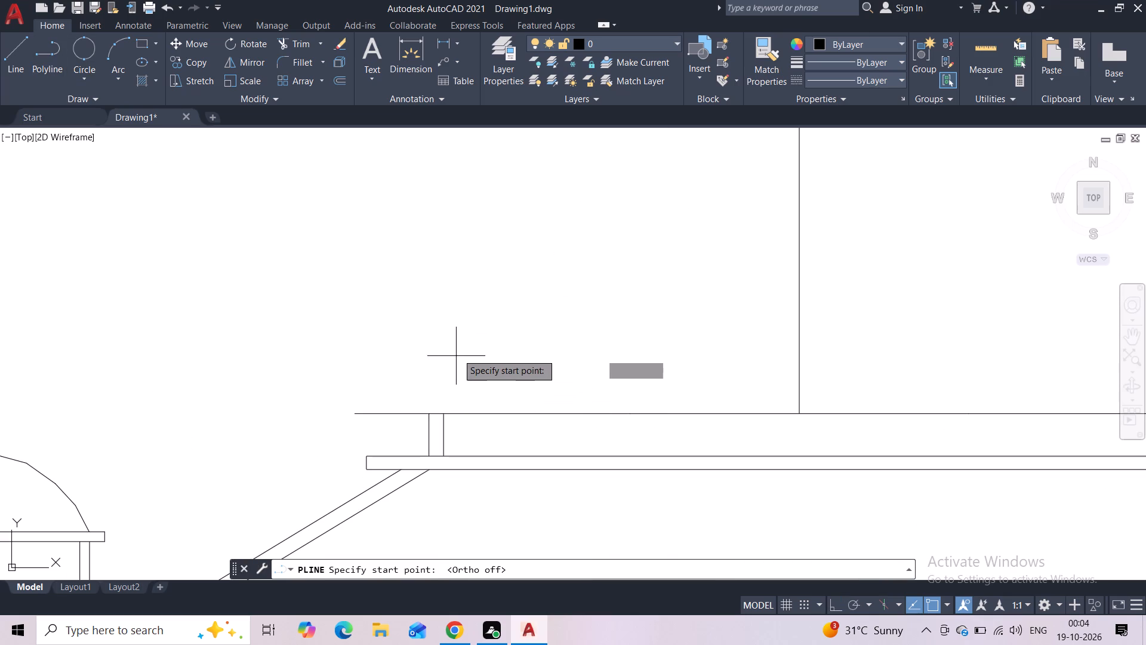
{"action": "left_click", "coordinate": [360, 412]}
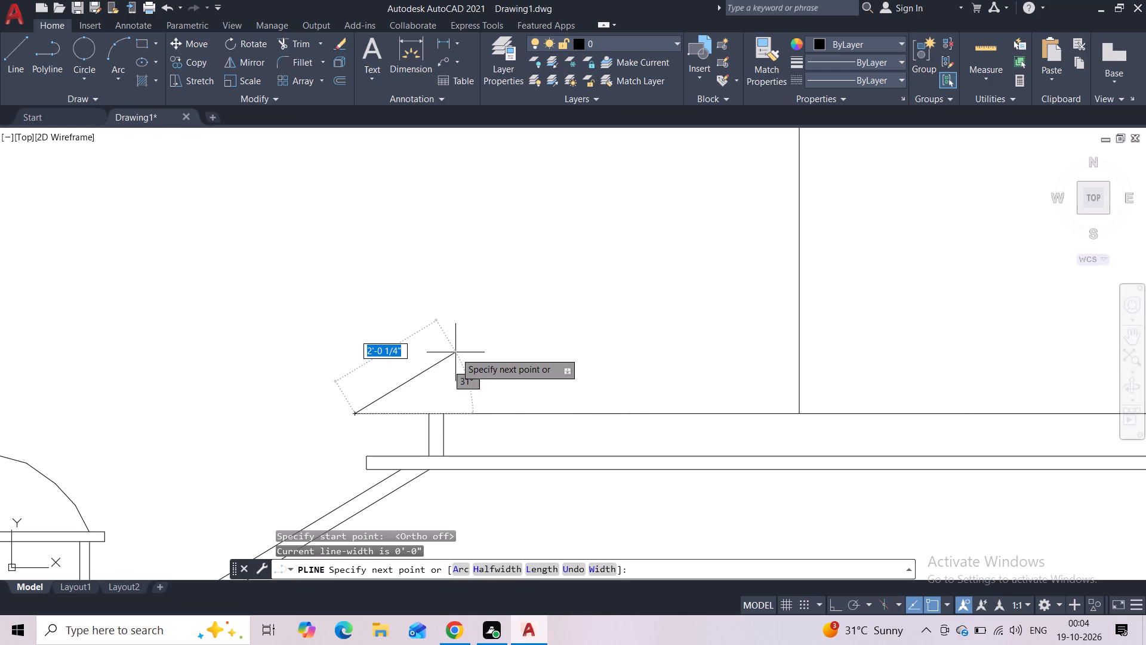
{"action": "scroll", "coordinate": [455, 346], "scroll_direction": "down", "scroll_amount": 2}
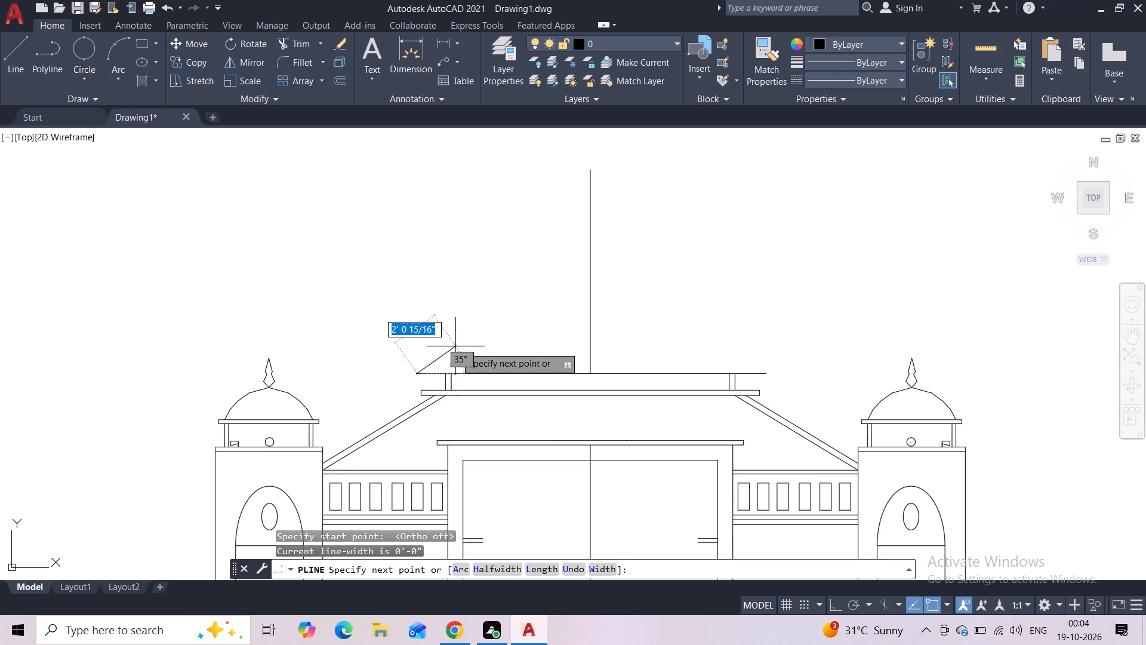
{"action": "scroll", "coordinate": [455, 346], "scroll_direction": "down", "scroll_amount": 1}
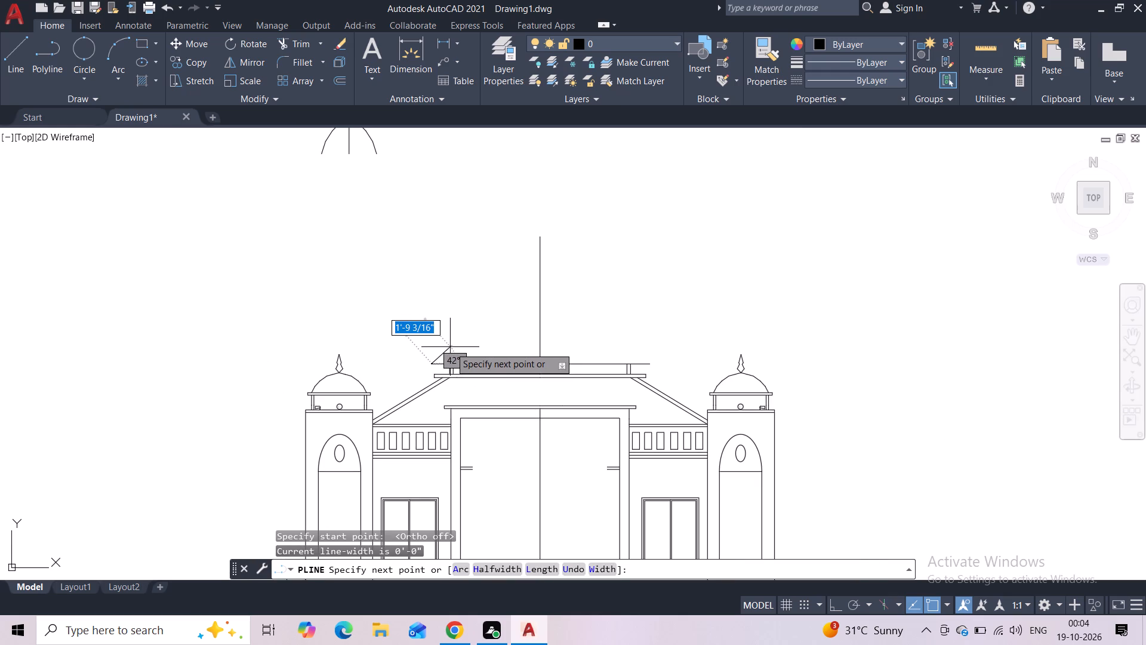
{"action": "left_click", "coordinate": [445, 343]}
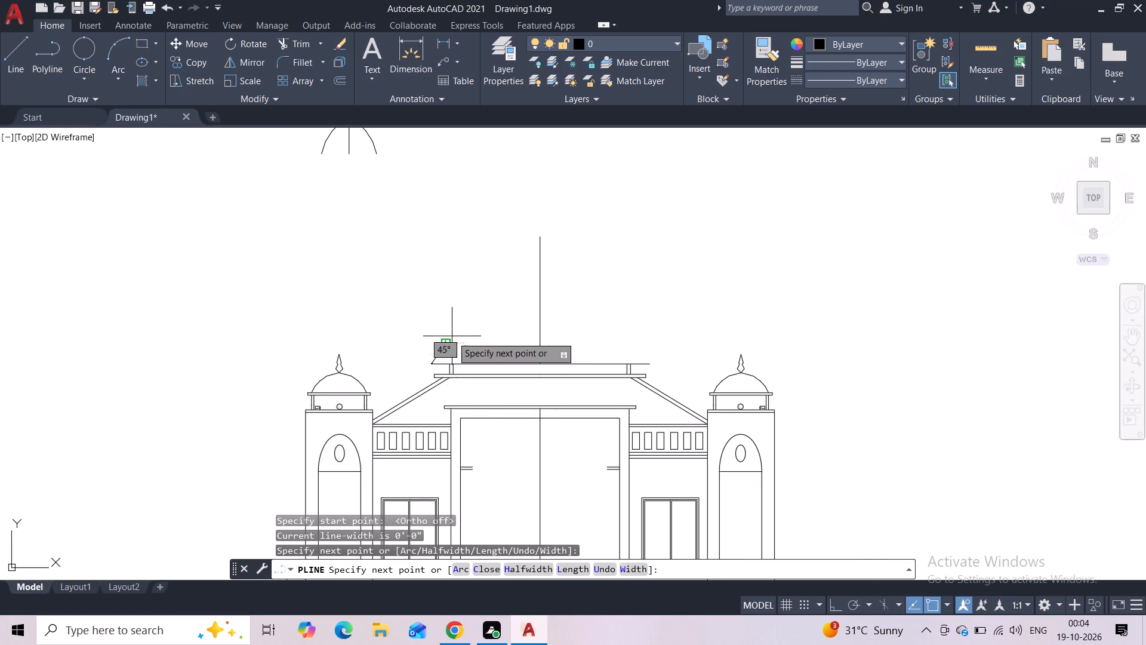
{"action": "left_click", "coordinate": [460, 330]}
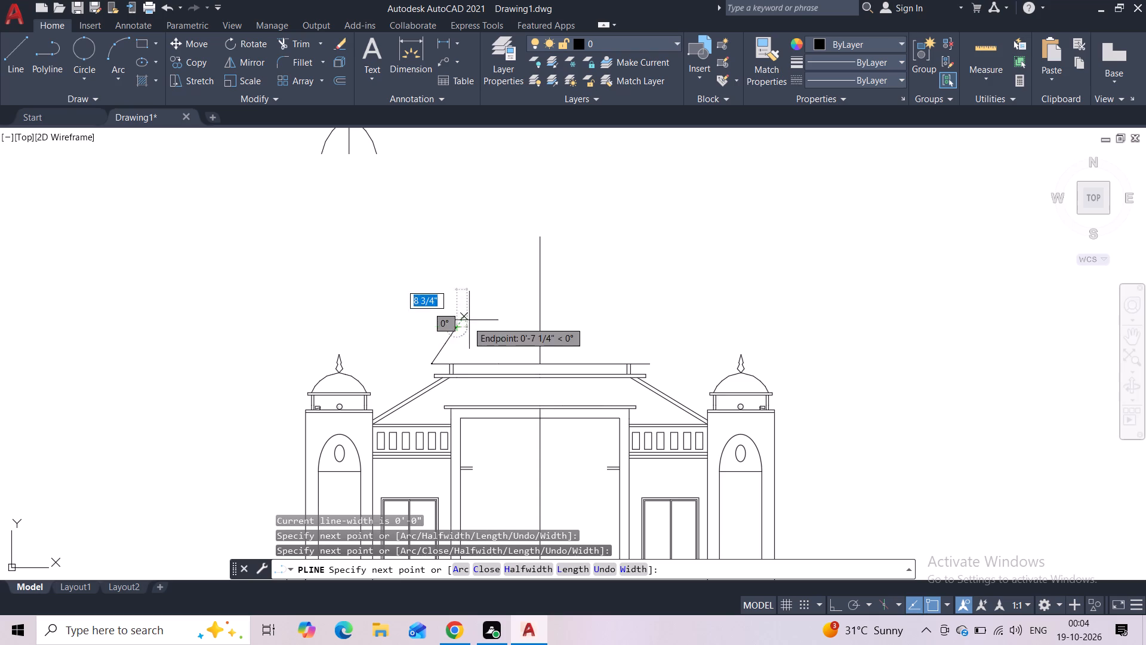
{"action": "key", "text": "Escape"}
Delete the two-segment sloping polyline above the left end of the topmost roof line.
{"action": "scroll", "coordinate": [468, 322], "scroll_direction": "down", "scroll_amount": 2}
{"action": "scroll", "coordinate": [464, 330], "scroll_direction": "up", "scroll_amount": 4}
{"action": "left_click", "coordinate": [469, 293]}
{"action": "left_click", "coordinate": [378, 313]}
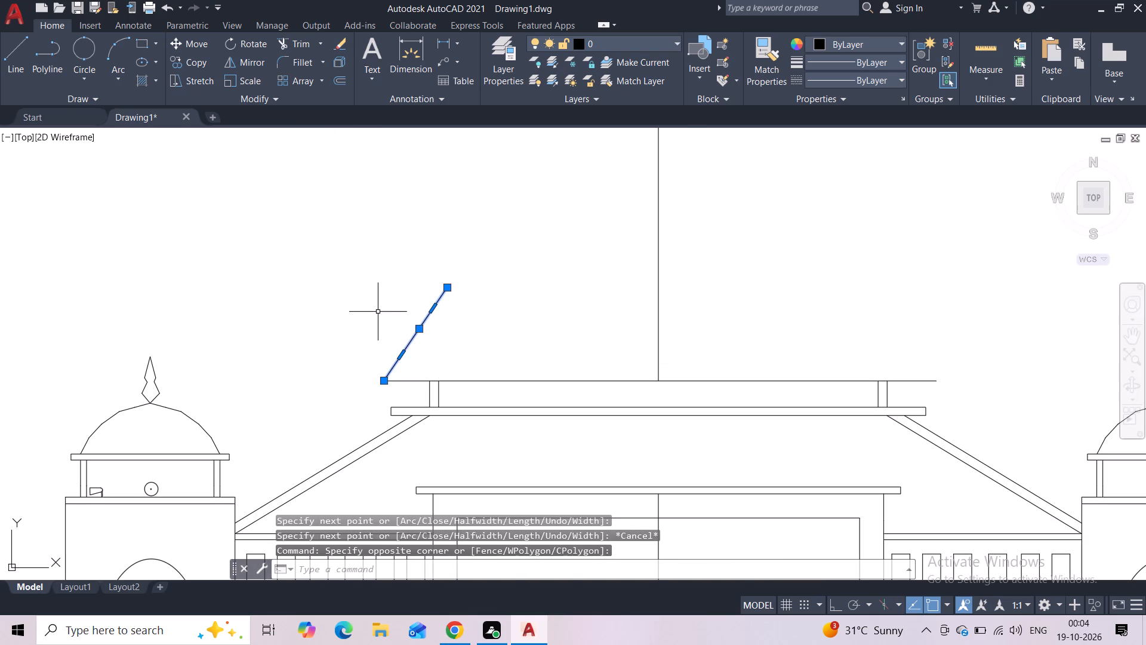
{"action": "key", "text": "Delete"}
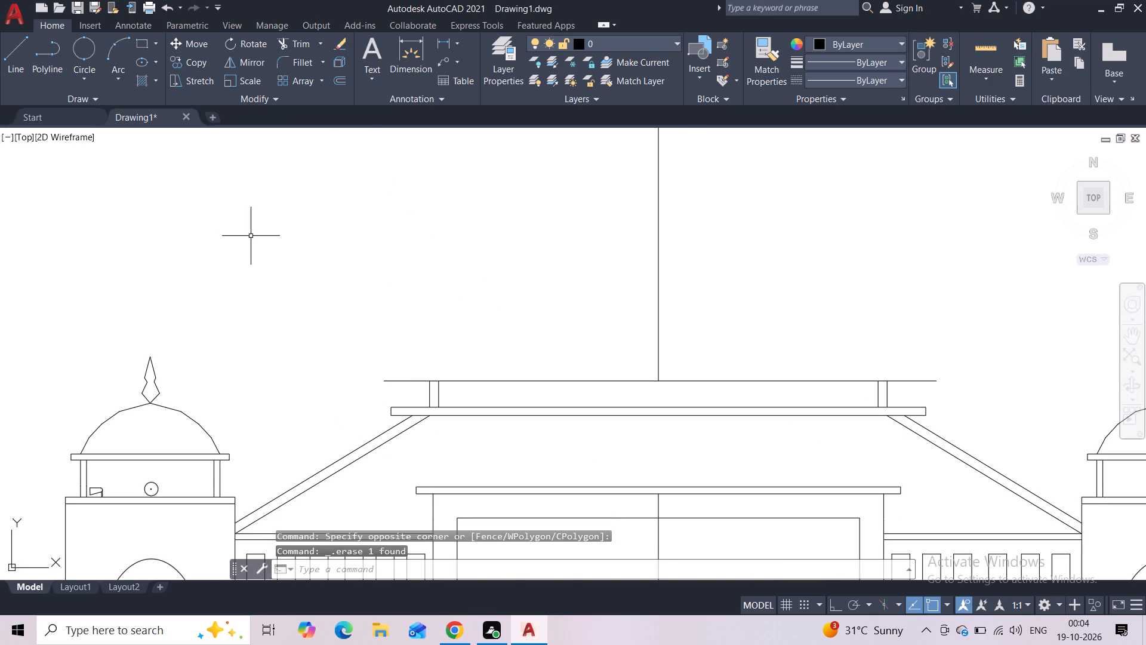
Draw the left half of the central dome as a seven-segment polyline from the topmost roof line's left end to the vertical guide line.
{"action": "left_click_drag", "start_coordinate": [47, 59], "coordinate": [50, 53]}
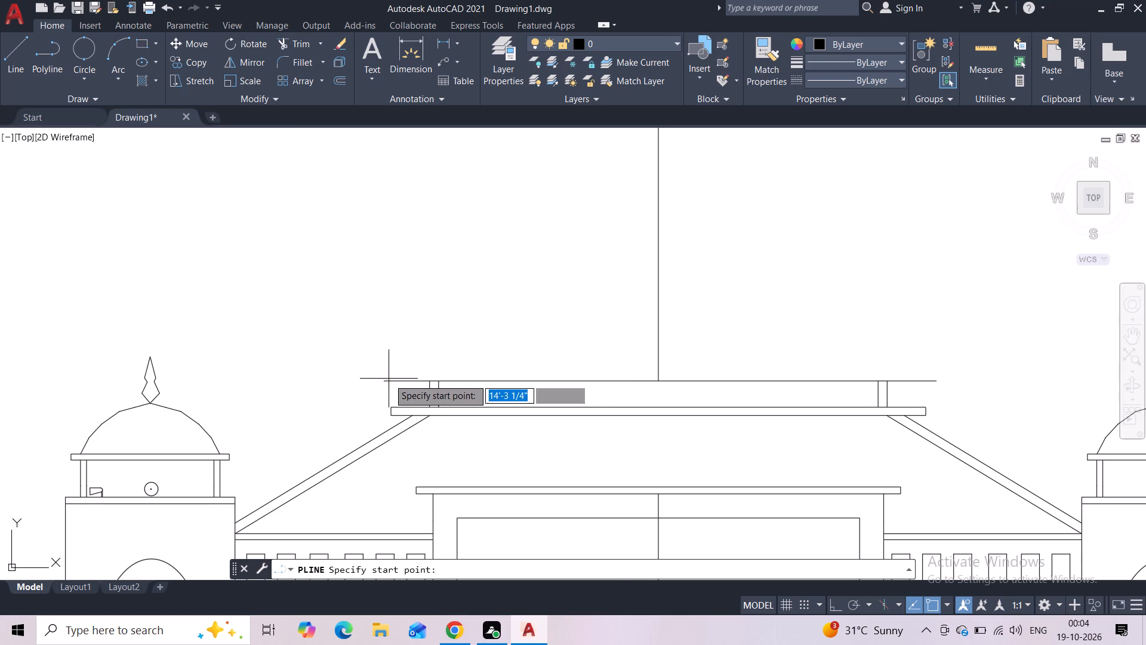
{"action": "left_click", "coordinate": [387, 379]}
{"action": "left_click", "coordinate": [406, 335]}
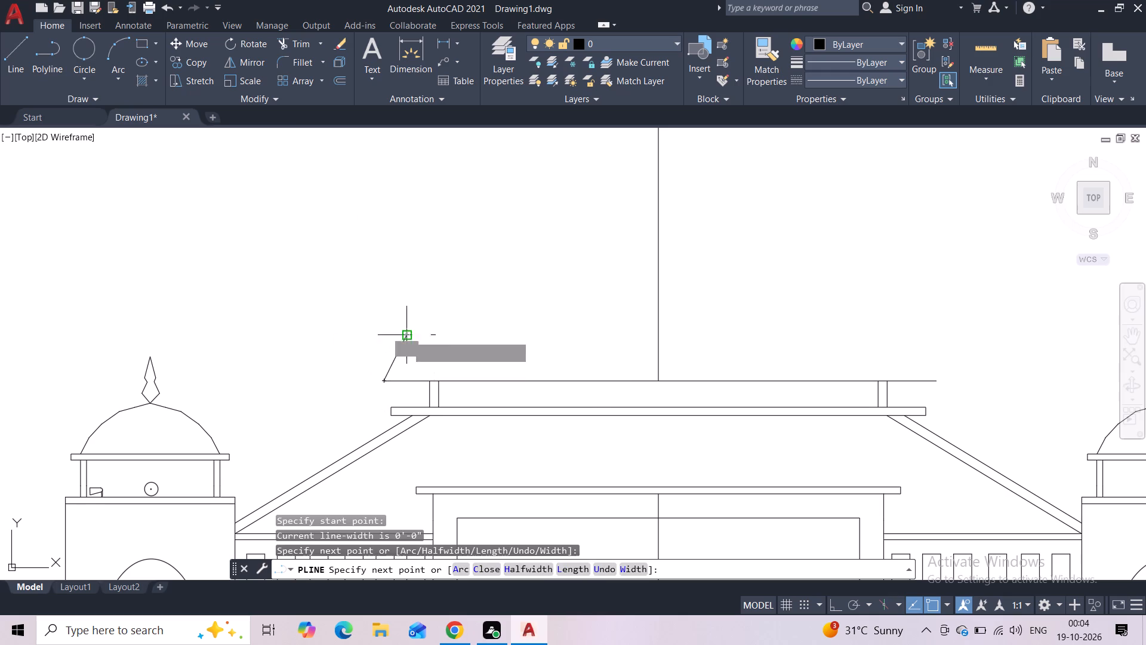
{"action": "left_click", "coordinate": [440, 290]}
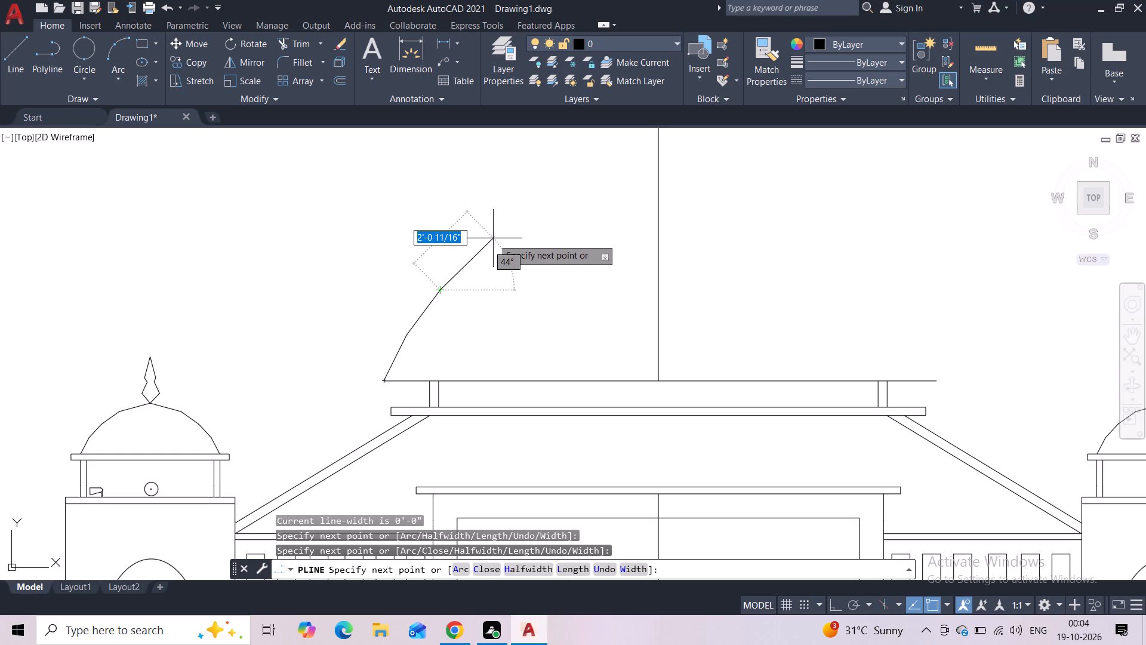
{"action": "left_click", "coordinate": [493, 238]}
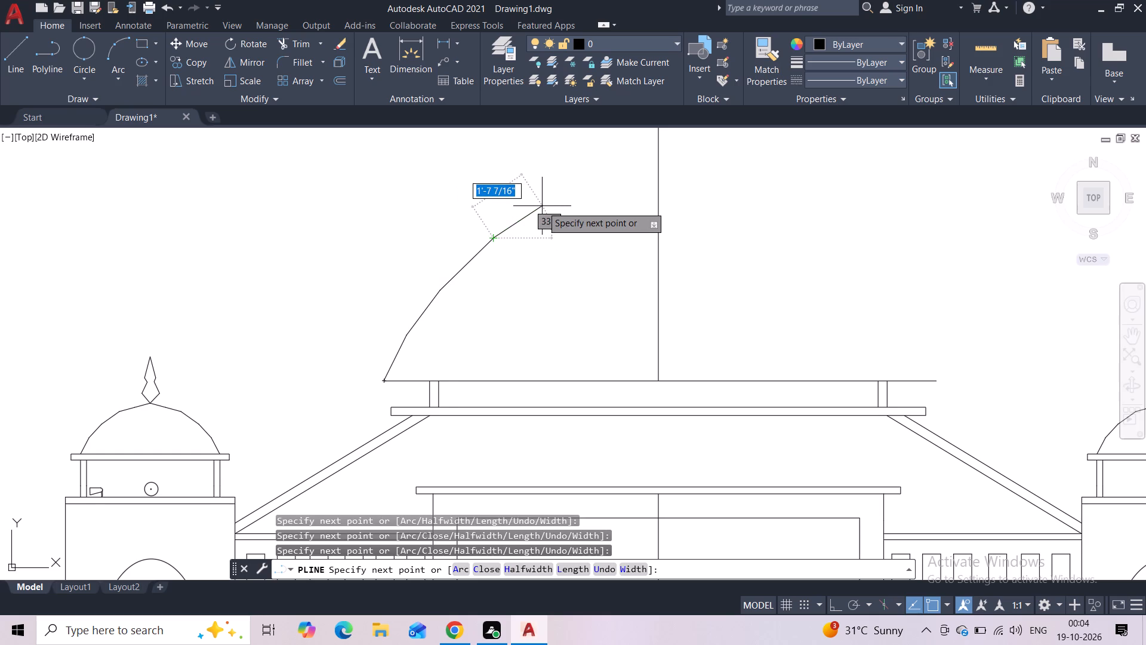
{"action": "left_click", "coordinate": [542, 206]}
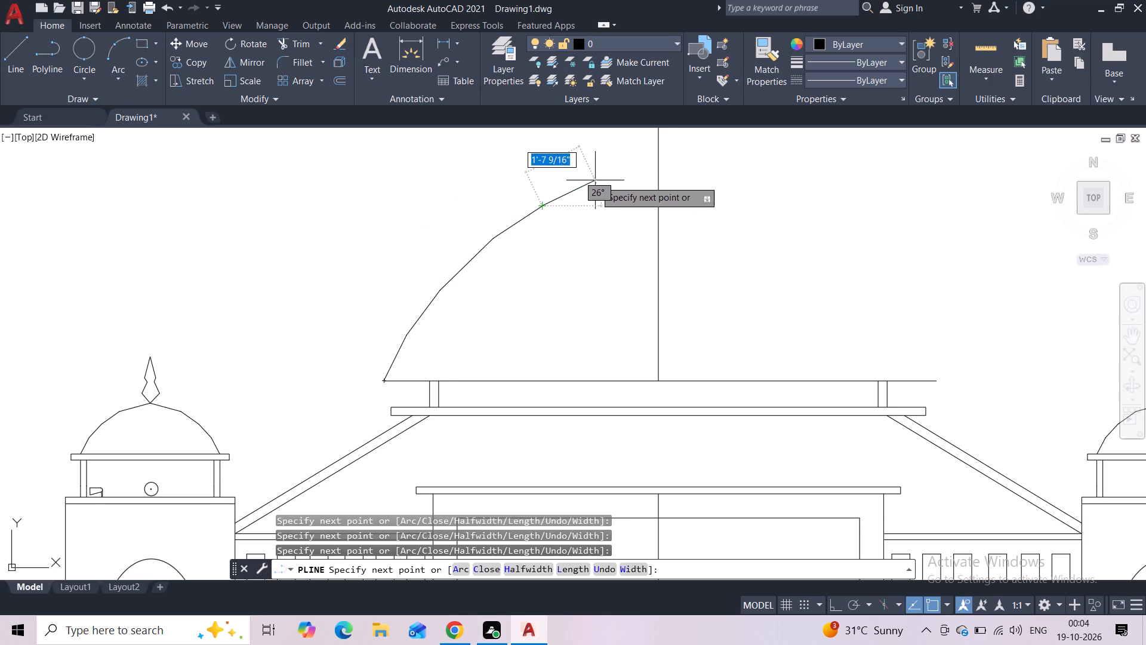
{"action": "left_click", "coordinate": [596, 181]}
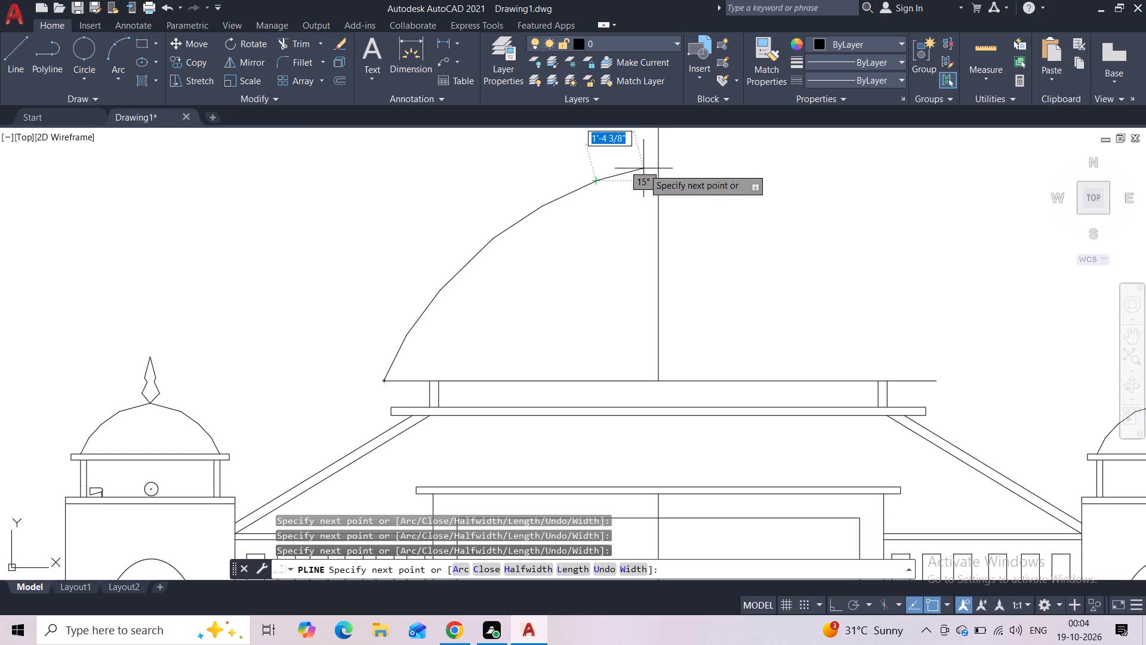
{"action": "left_click", "coordinate": [643, 168]}
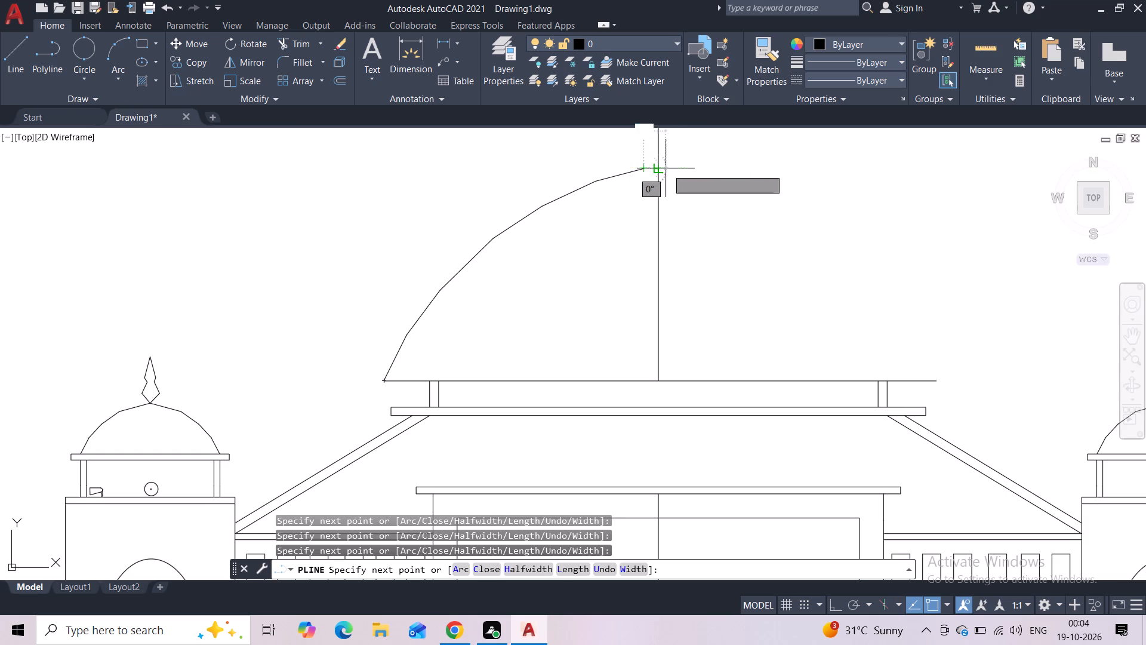
{"action": "left_click", "coordinate": [659, 168]}
{"action": "key", "text": "Escape"}
Mirror the half-dome polyline about the vertical guide line, keeping the source object.
{"action": "scroll", "coordinate": [706, 209], "scroll_direction": "down", "scroll_amount": 1}
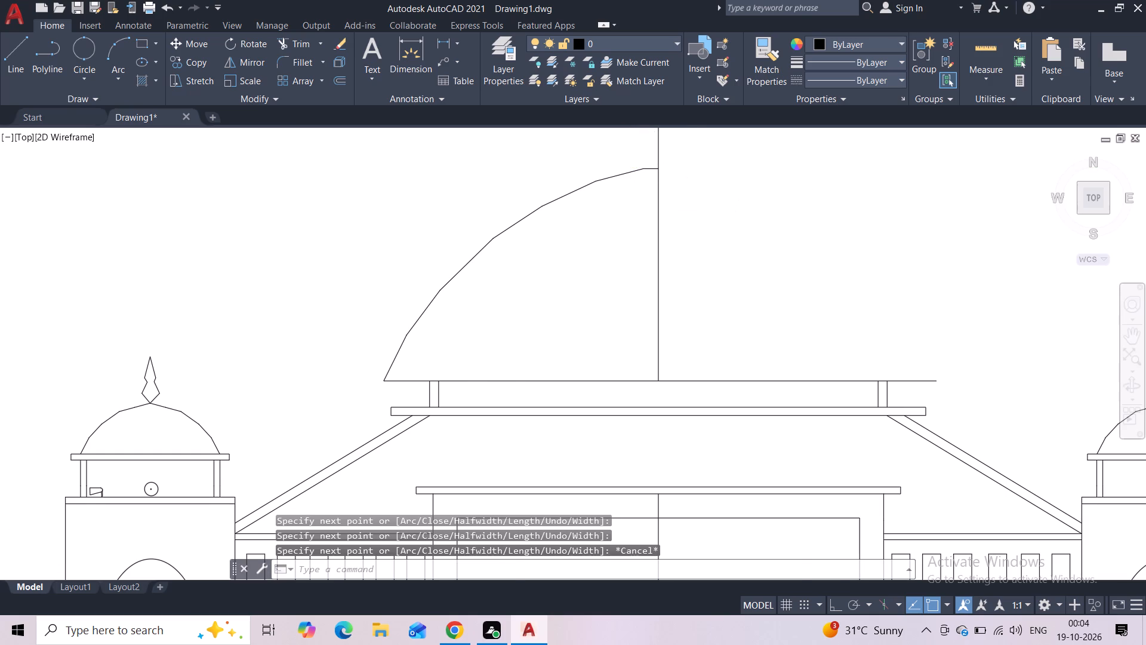
{"action": "left_click", "coordinate": [661, 172]}
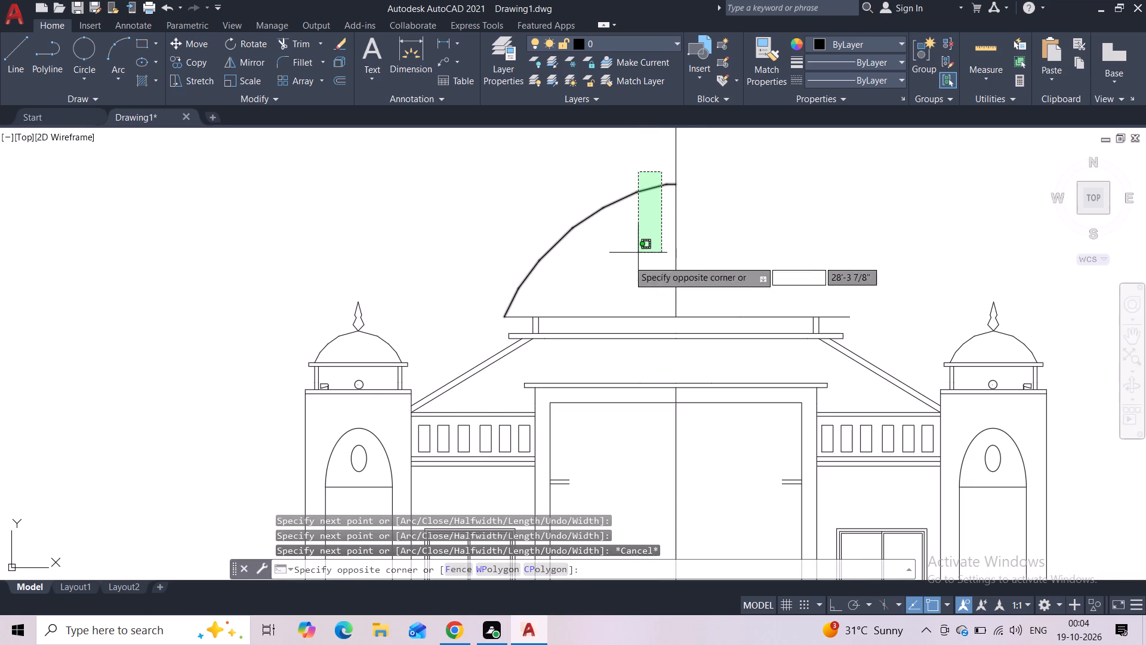
{"action": "left_click", "coordinate": [575, 282]}
{"action": "scroll", "coordinate": [658, 196], "scroll_direction": "up", "scroll_amount": 2}
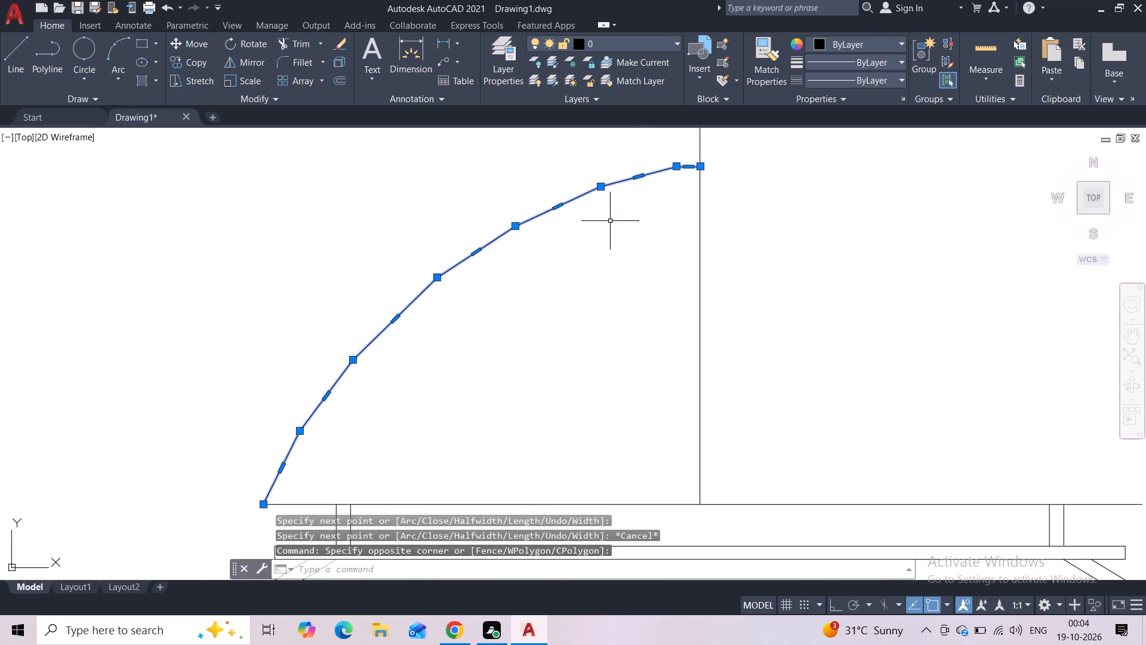
{"action": "left_click", "coordinate": [230, 63]}
{"action": "middle_click_drag", "start_coordinate": [533, 381], "coordinate": [480, 305]}
{"action": "left_click", "coordinate": [648, 426]}
{"action": "middle_click_drag", "start_coordinate": [668, 312], "coordinate": [635, 434]}
{"action": "left_click", "coordinate": [616, 214]}
{"action": "scroll", "coordinate": [712, 210], "scroll_direction": "down", "scroll_amount": 1}
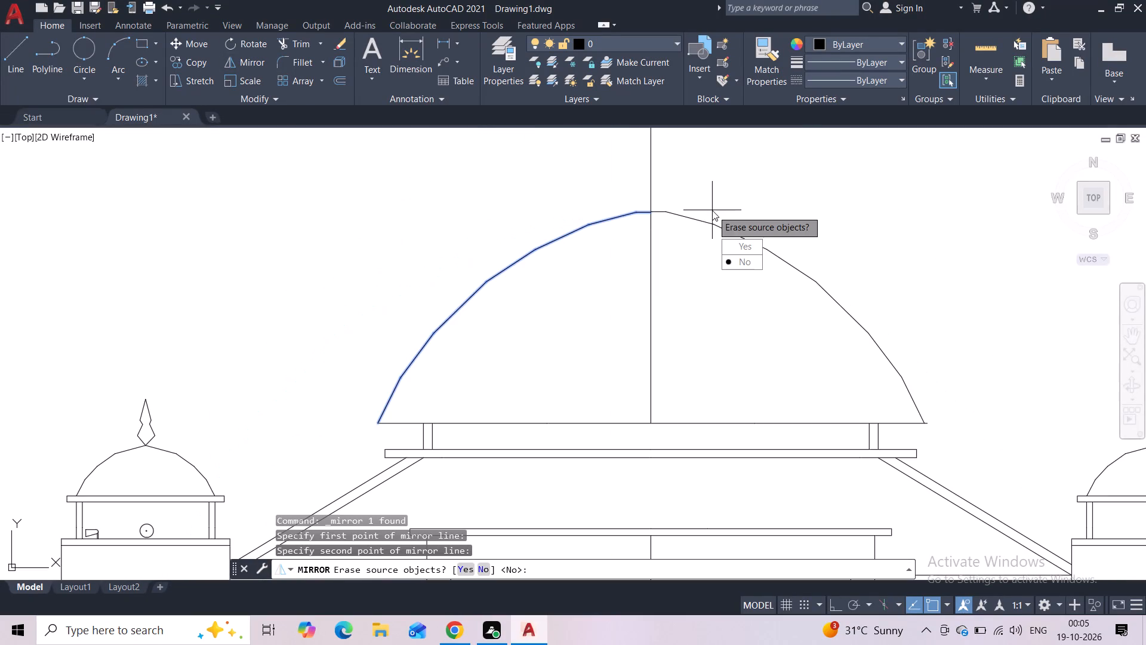
{"action": "left_click_drag", "start_coordinate": [733, 263], "coordinate": [616, 214]}
{"action": "scroll", "coordinate": [667, 303], "scroll_direction": "down", "scroll_amount": 1}
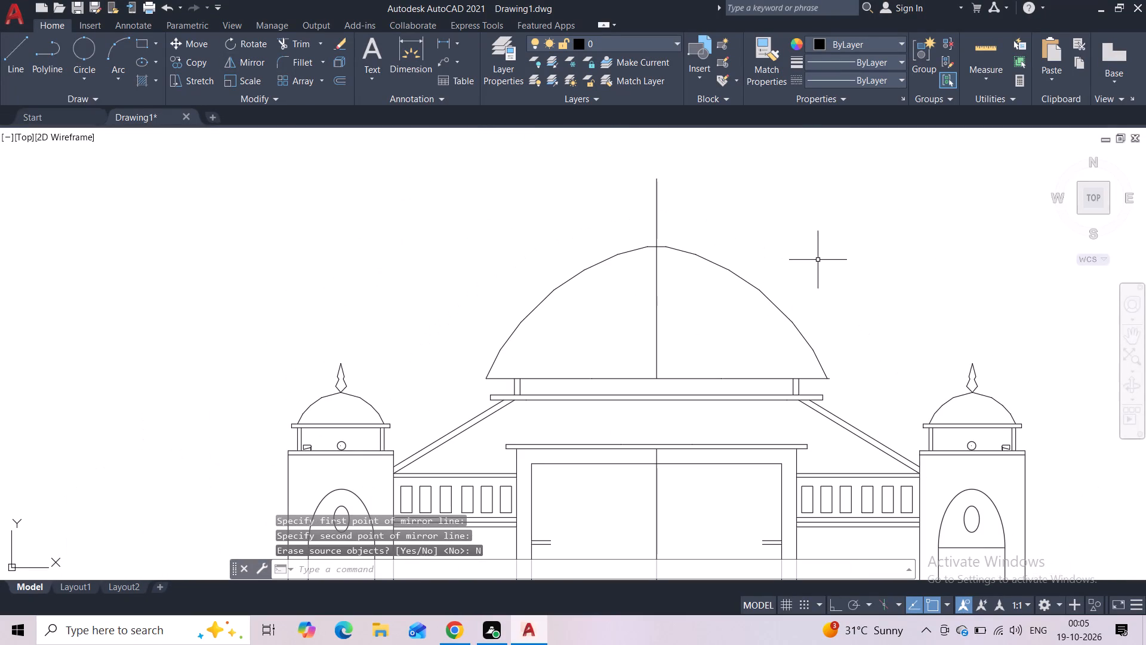
Delete the vertical guide line running through the central dome.
{"action": "left_click", "coordinate": [726, 205]}
{"action": "left_click", "coordinate": [583, 205]}
{"action": "key", "text": "Delete"}
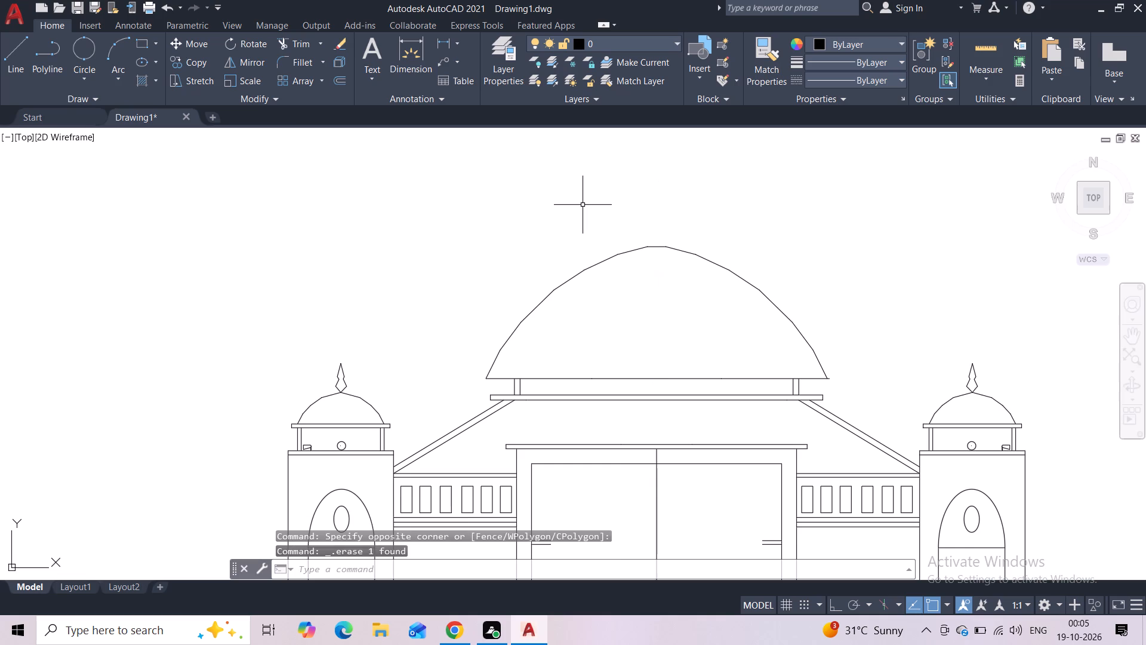
Examine the whole elevation with the central dome above the roof.
{"action": "scroll", "coordinate": [586, 204], "scroll_direction": "down", "scroll_amount": 1}
{"action": "scroll", "coordinate": [662, 247], "scroll_direction": "down", "scroll_amount": 2}
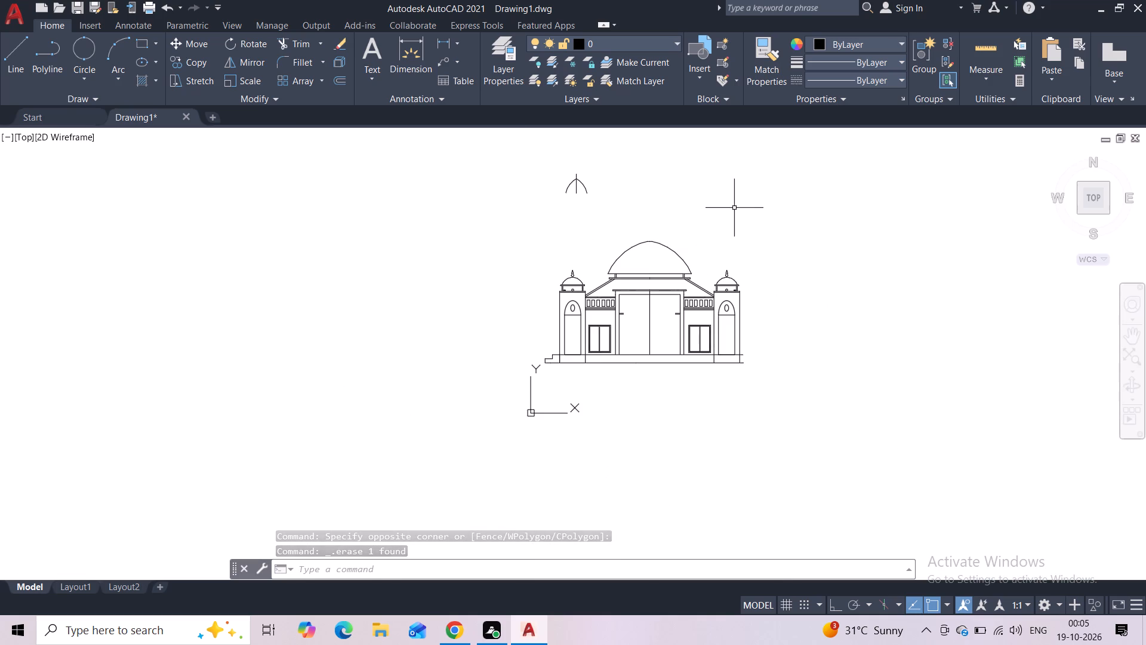
{"action": "scroll", "coordinate": [649, 258], "scroll_direction": "up", "scroll_amount": 3}
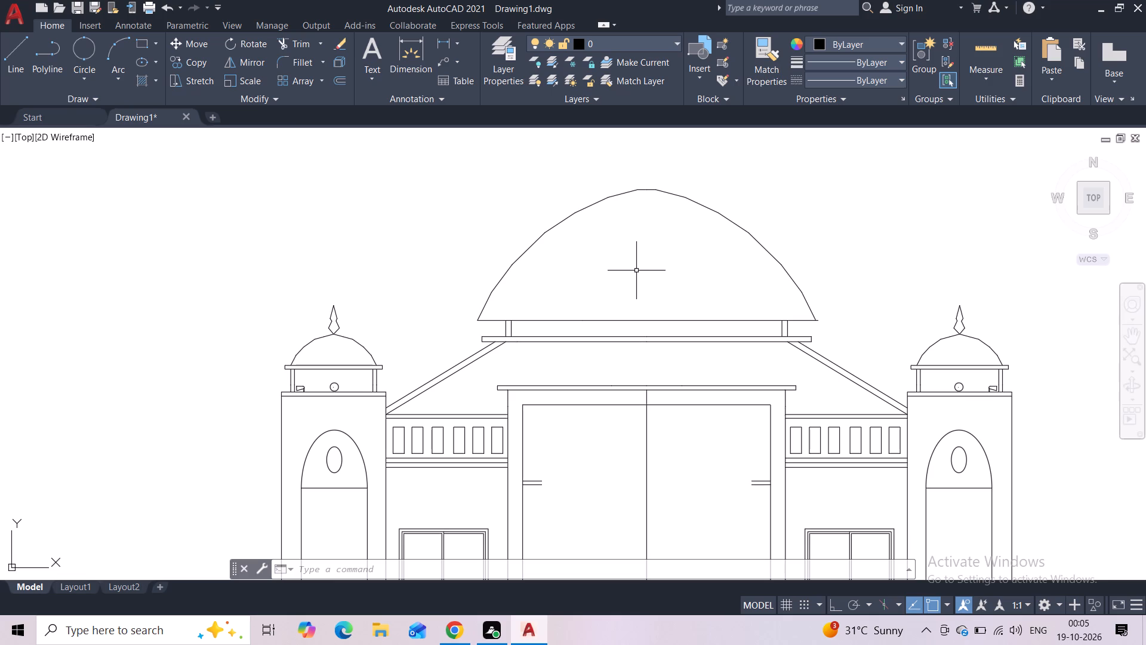
{"action": "scroll", "coordinate": [650, 257], "scroll_direction": "down", "scroll_amount": 4}
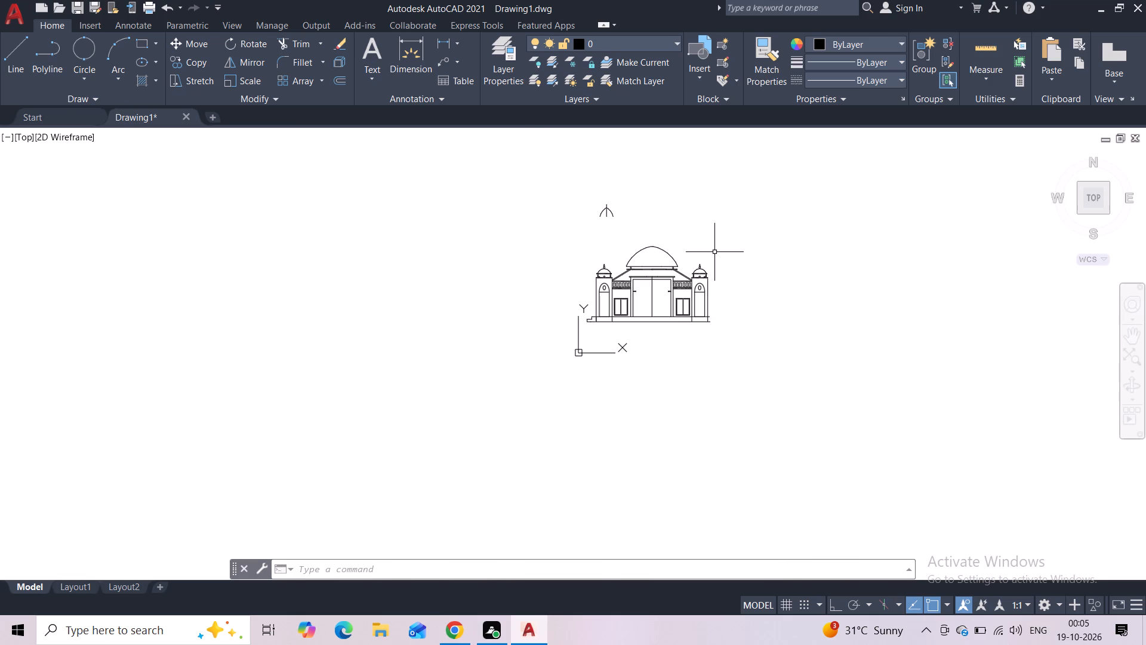
{"action": "scroll", "coordinate": [668, 257], "scroll_direction": "up", "scroll_amount": 2}
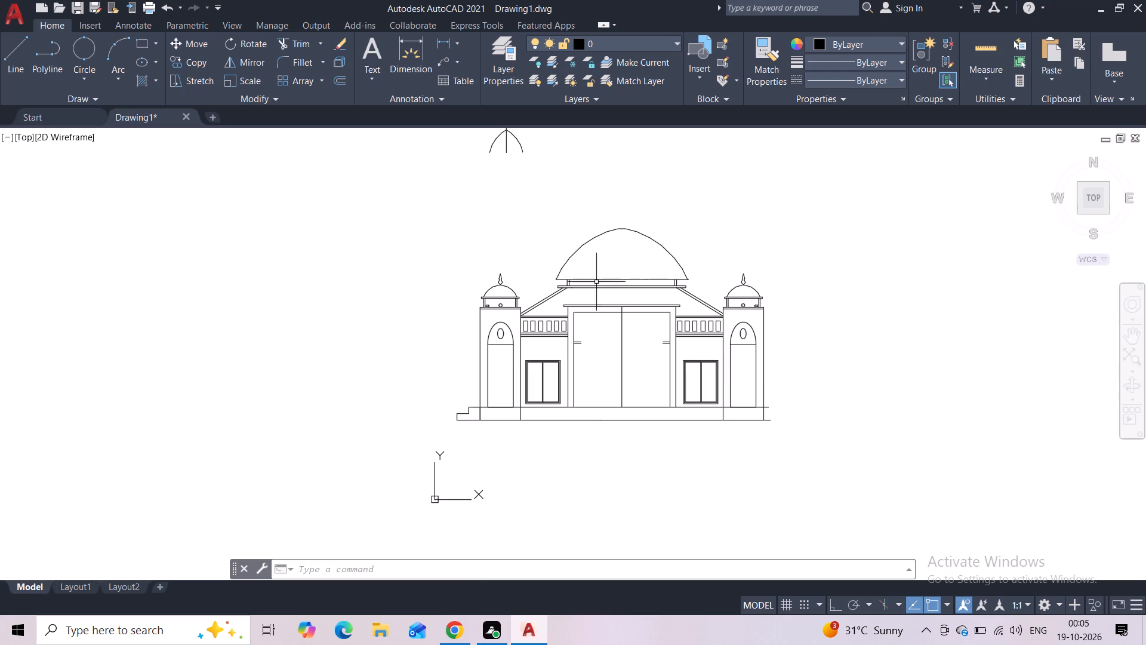
{"action": "scroll", "coordinate": [596, 282], "scroll_direction": "up", "scroll_amount": 3}
{"action": "scroll", "coordinate": [689, 247], "scroll_direction": "down", "scroll_amount": 3}
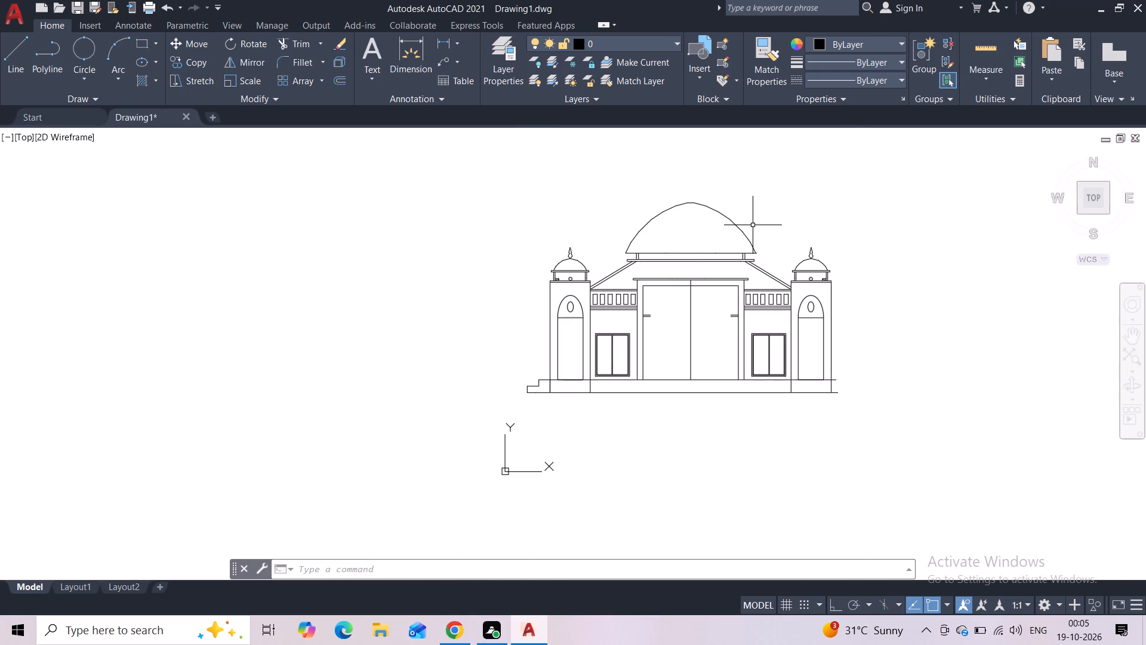
Move the inner vertical line of the left post beneath the dome slightly inward to widen the post.
{"action": "scroll", "coordinate": [651, 254], "scroll_direction": "up", "scroll_amount": 3}
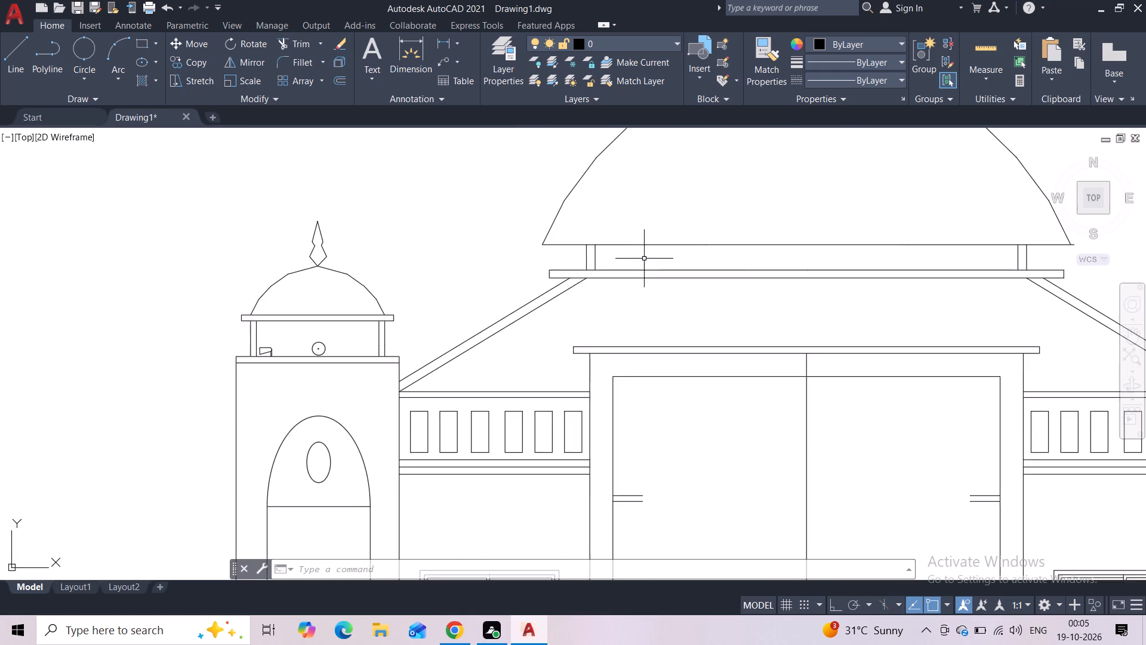
{"action": "scroll", "coordinate": [631, 268], "scroll_direction": "up", "scroll_amount": 2}
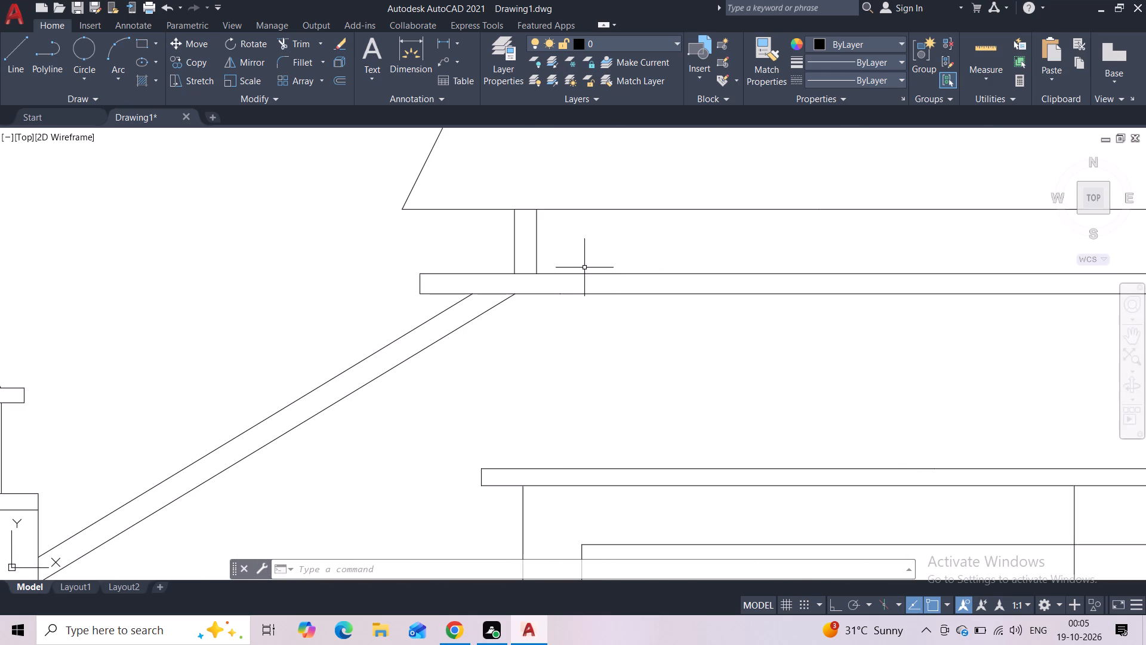
{"action": "left_click", "coordinate": [549, 250]}
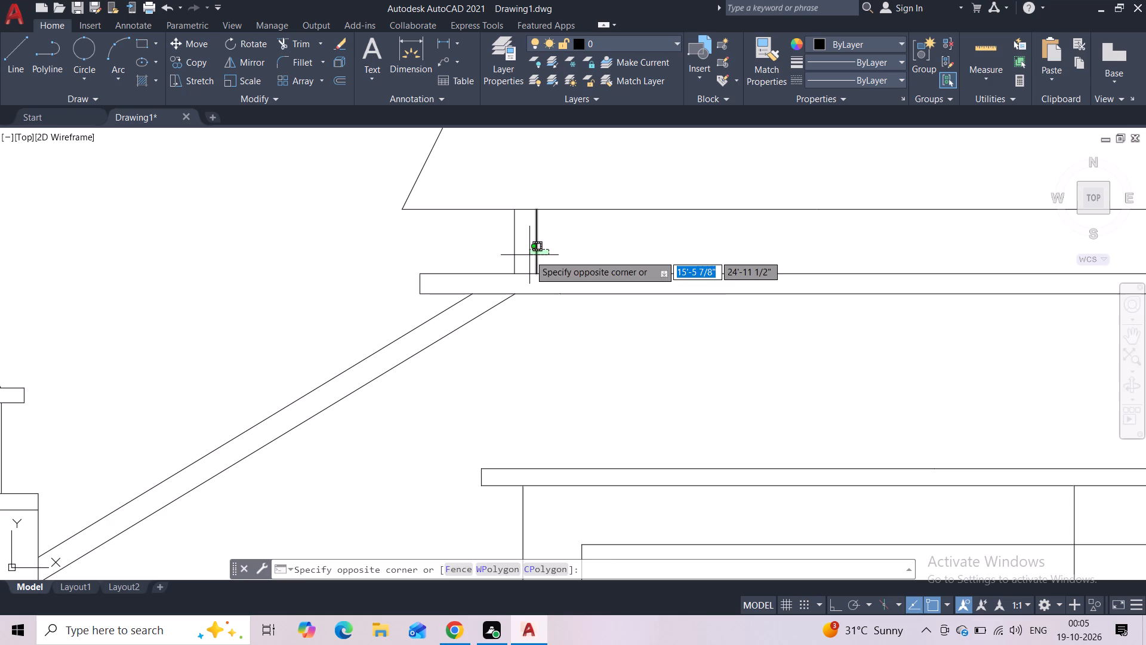
{"action": "left_click", "coordinate": [529, 255]}
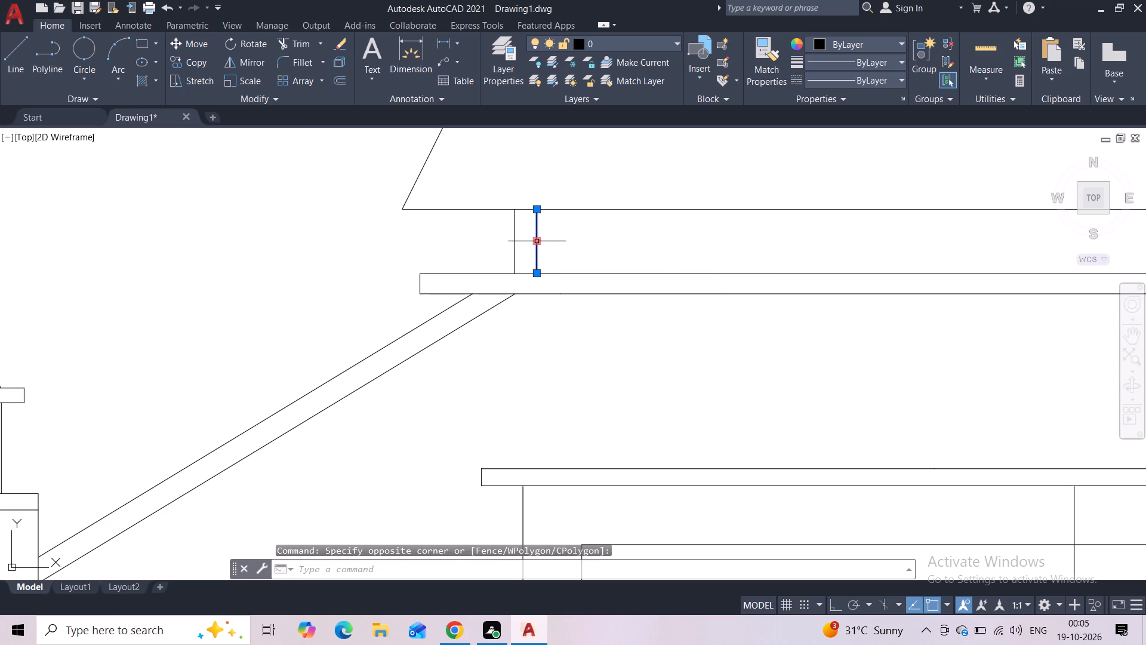
{"action": "left_click", "coordinate": [539, 242]}
{"action": "left_click", "coordinate": [547, 242]}
{"action": "scroll", "coordinate": [596, 244], "scroll_direction": "down", "scroll_amount": 1}
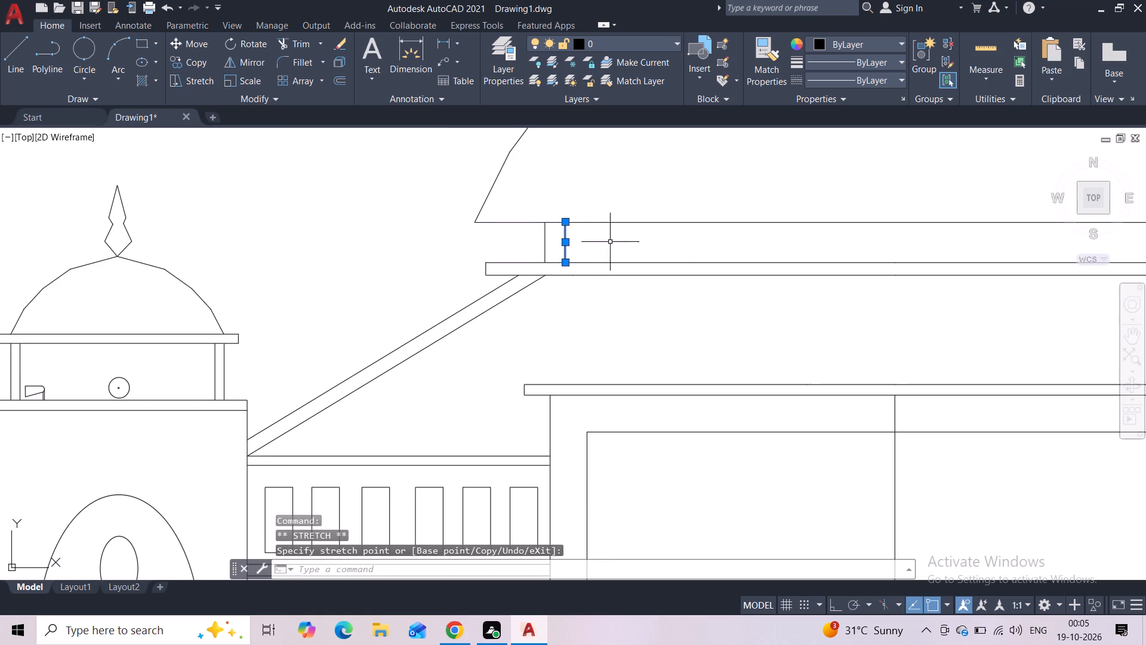
Move the inner vertical line of the right post beneath the central dome about 1 1/4 inches inward to widen the post.
{"action": "middle_click_drag", "start_coordinate": [666, 239], "coordinate": [328, 260]}
{"action": "scroll", "coordinate": [516, 262], "scroll_direction": "down", "scroll_amount": 2}
{"action": "scroll", "coordinate": [676, 267], "scroll_direction": "up", "scroll_amount": 3}
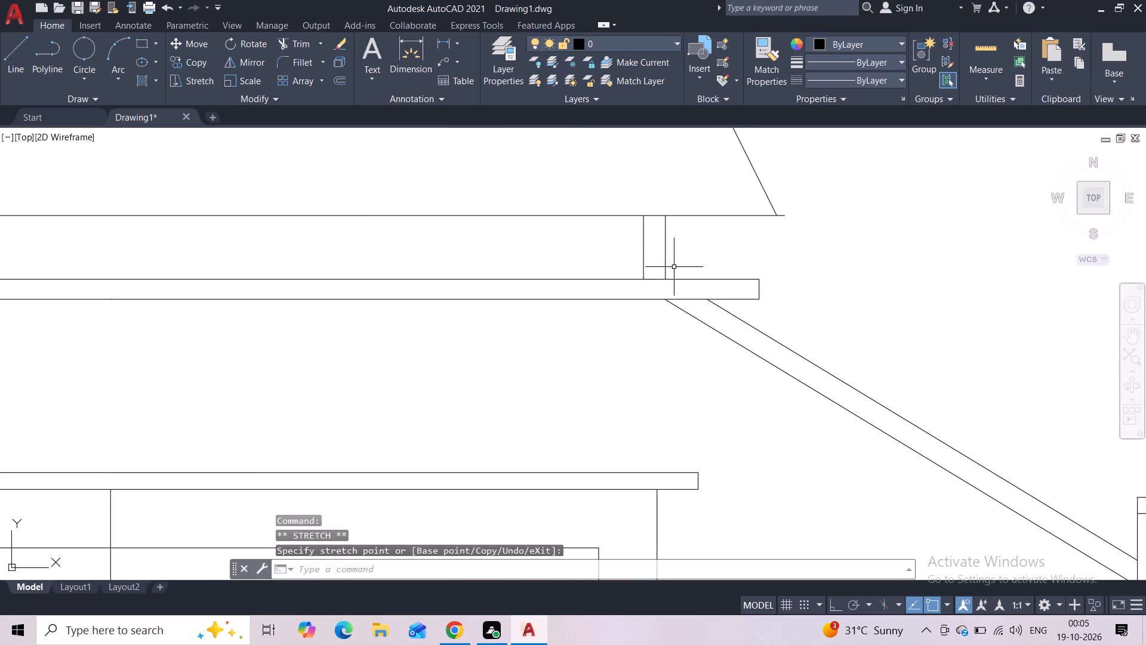
{"action": "left_click", "coordinate": [649, 257]}
{"action": "left_click", "coordinate": [642, 257]}
{"action": "left_click", "coordinate": [641, 250]}
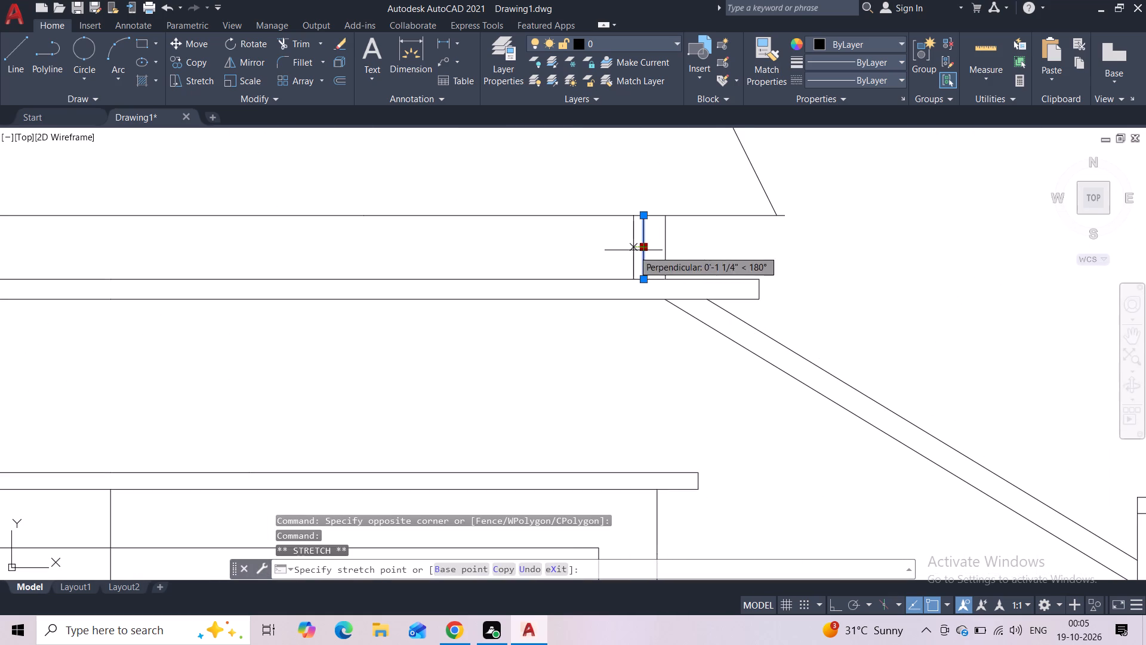
{"action": "left_click", "coordinate": [633, 250]}
{"action": "key", "text": "Escape"}
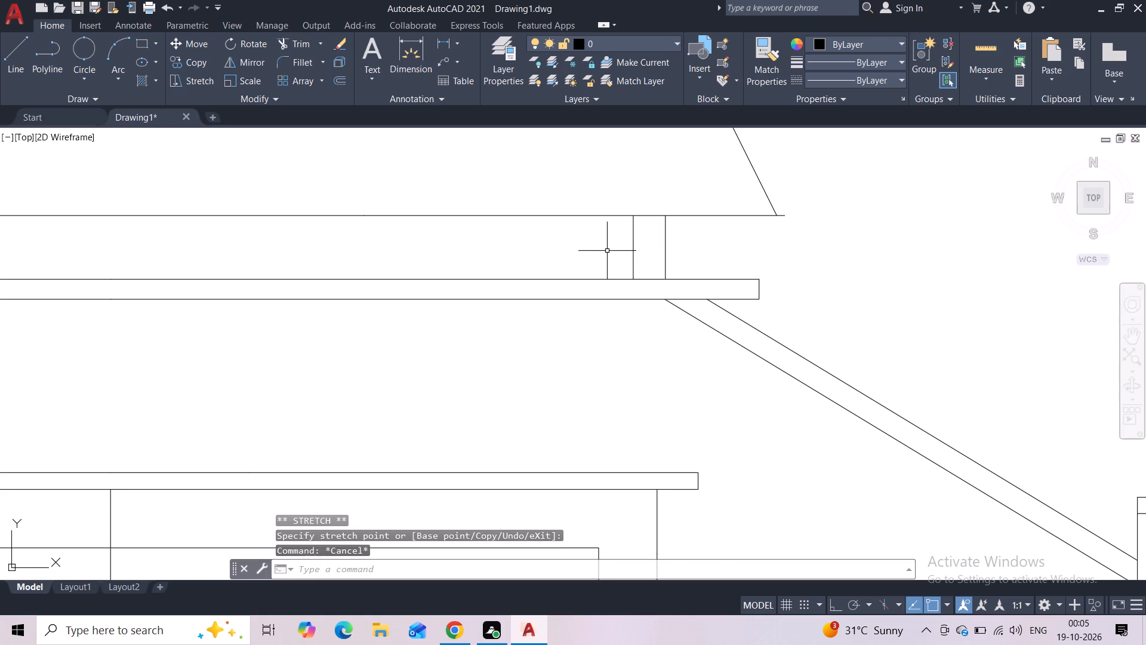
Move the central dome, its base line and the post lines beneath it straight up about 4 3/8 inches.
{"action": "scroll", "coordinate": [607, 251], "scroll_direction": "down", "scroll_amount": 2}
{"action": "scroll", "coordinate": [443, 290], "scroll_direction": "down", "scroll_amount": 1}
{"action": "middle_click_drag", "start_coordinate": [443, 290], "coordinate": [475, 302]}
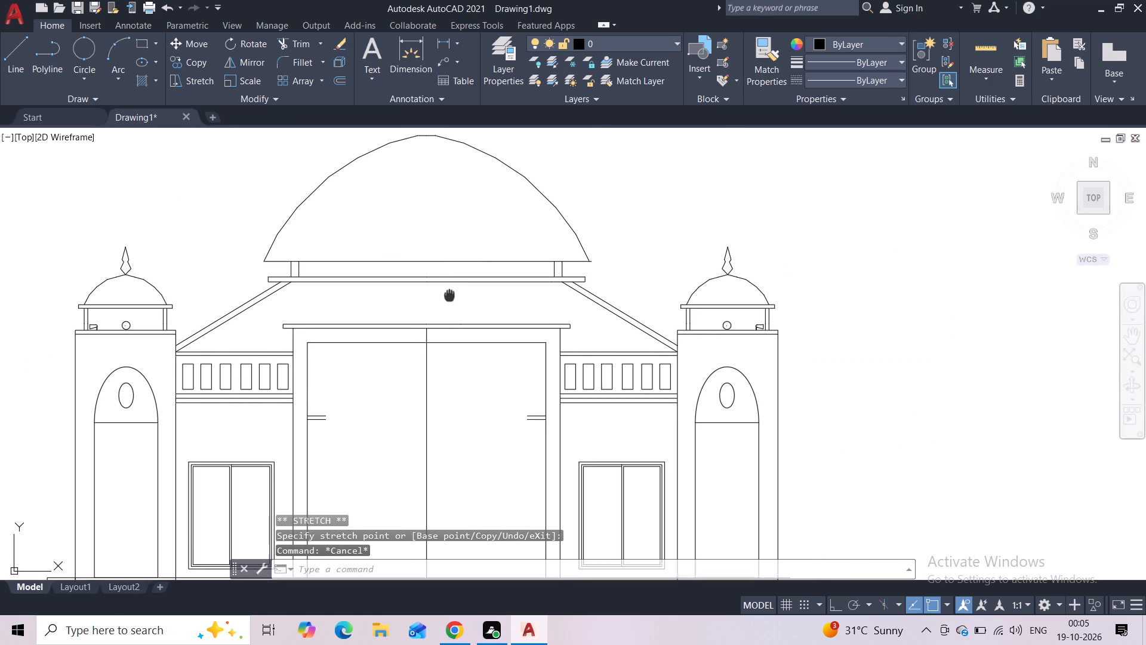
{"action": "middle_click_drag", "start_coordinate": [475, 302], "coordinate": [544, 310]}
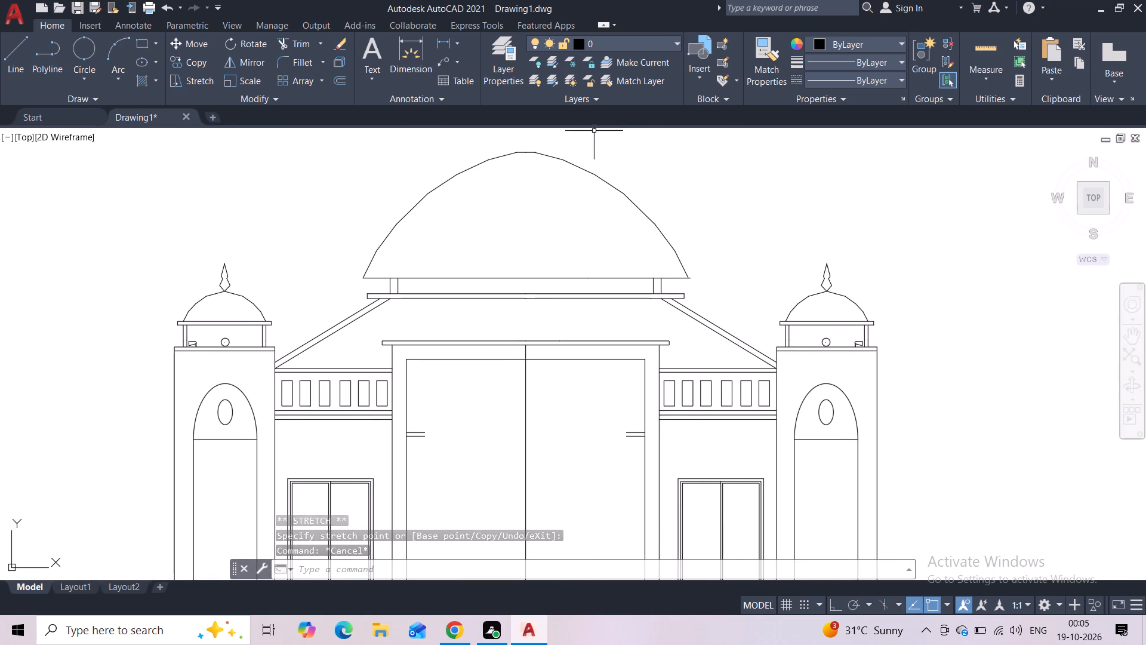
{"action": "scroll", "coordinate": [386, 279], "scroll_direction": "up", "scroll_amount": 3}
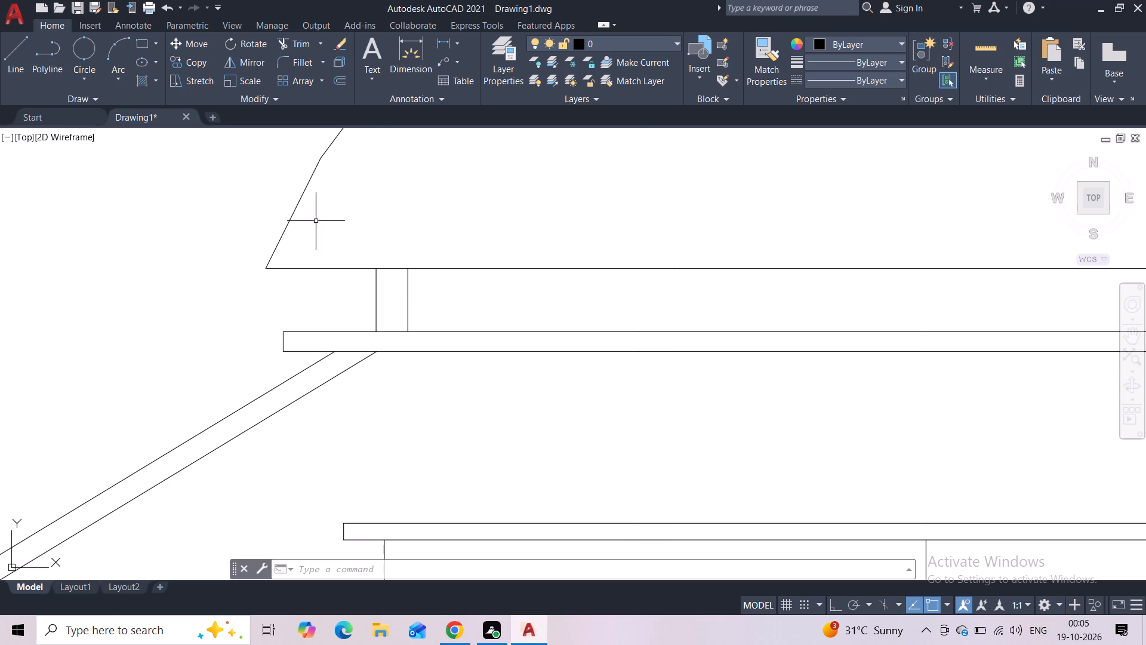
{"action": "scroll", "coordinate": [439, 209], "scroll_direction": "down", "scroll_amount": 2}
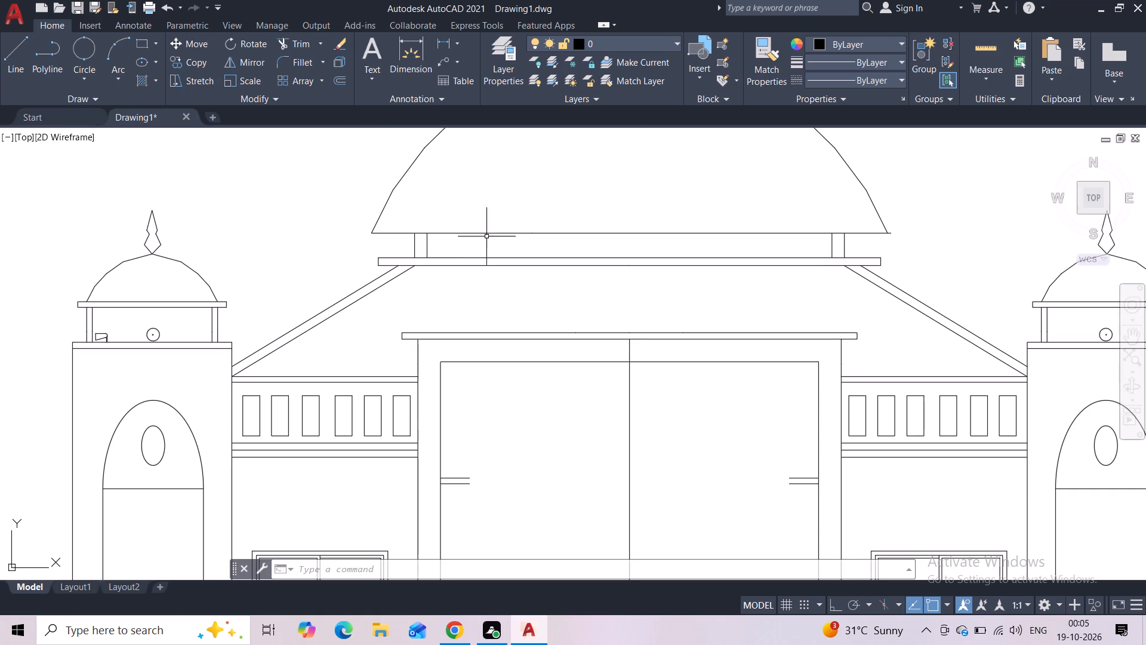
{"action": "left_click", "coordinate": [923, 175]}
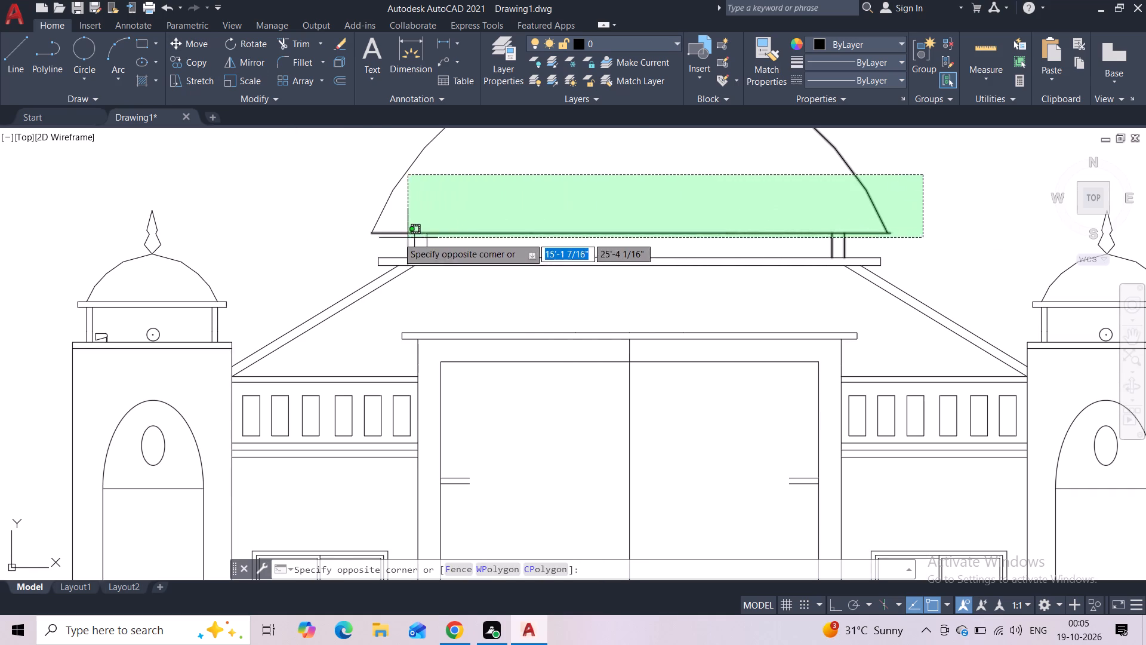
{"action": "left_click", "coordinate": [344, 235]}
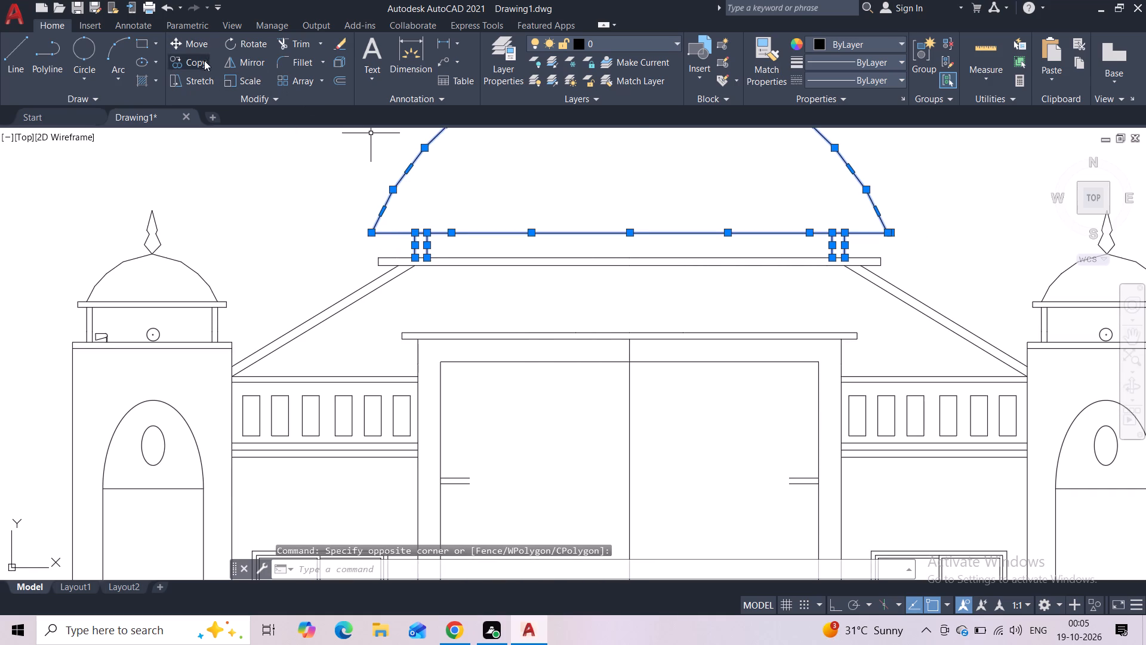
{"action": "left_click", "coordinate": [197, 44]}
{"action": "scroll", "coordinate": [471, 267], "scroll_direction": "up", "scroll_amount": 2}
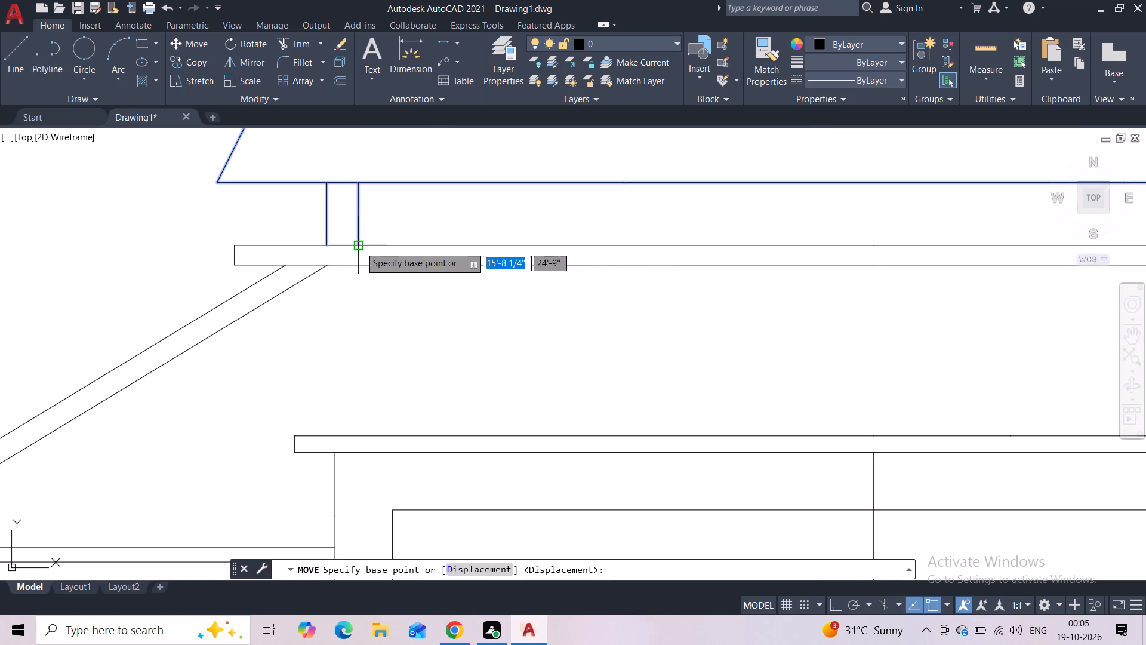
{"action": "left_click", "coordinate": [360, 246]}
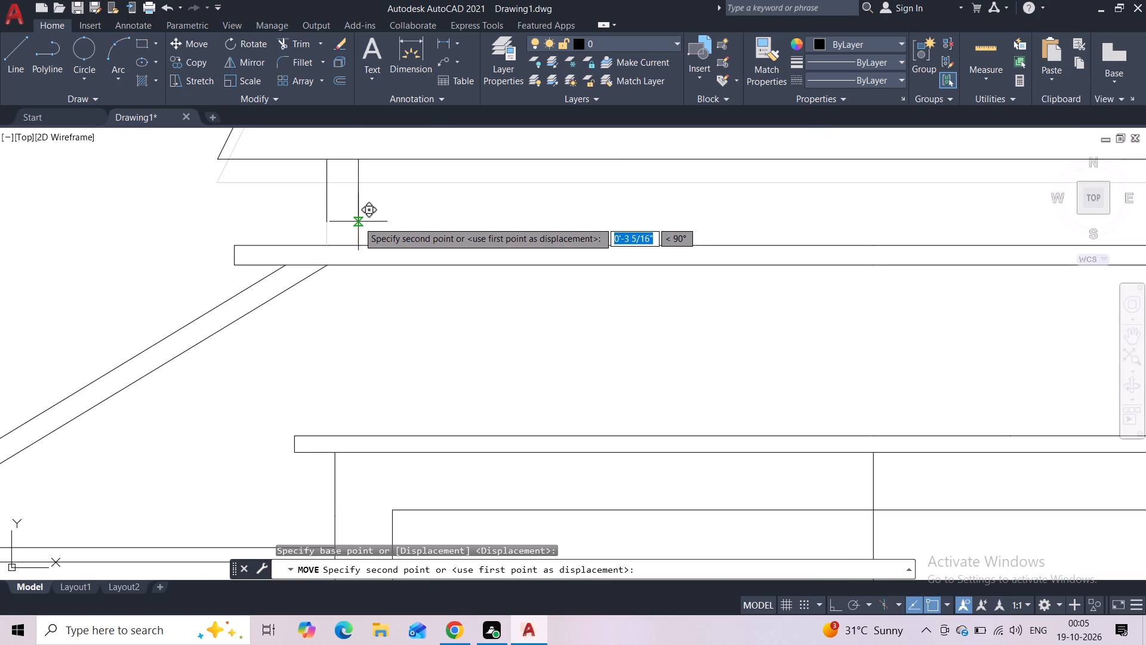
{"action": "left_click", "coordinate": [357, 216]}
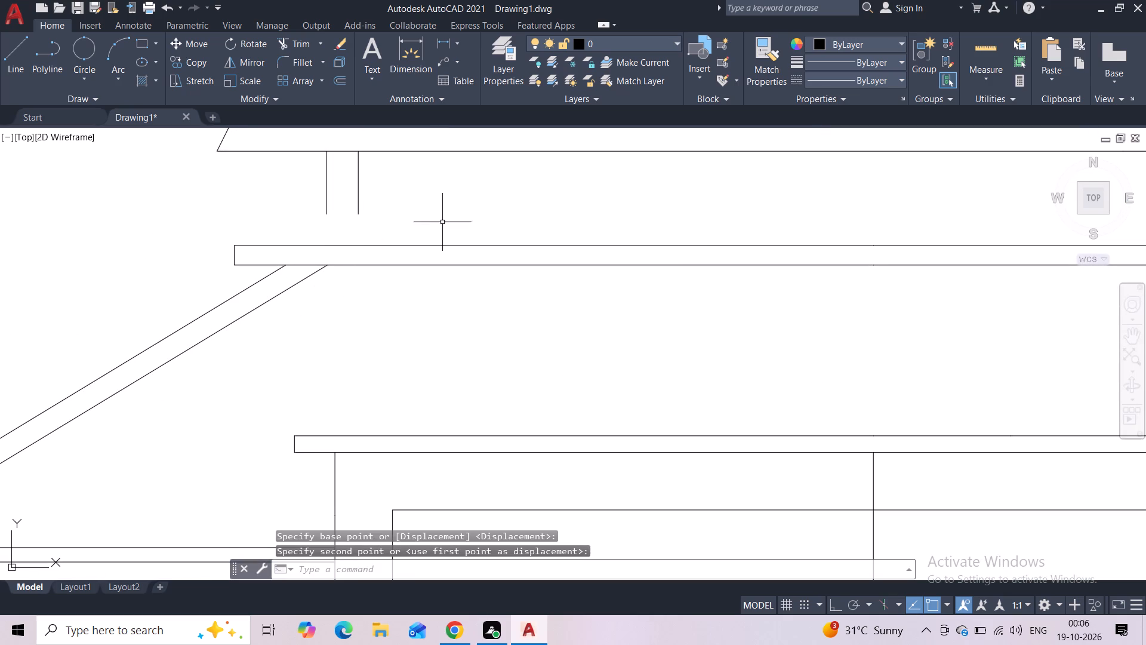
Draw two short vertical lines extending both edges of the left post down to the roof's top band.
{"action": "left_click", "coordinate": [17, 67]}
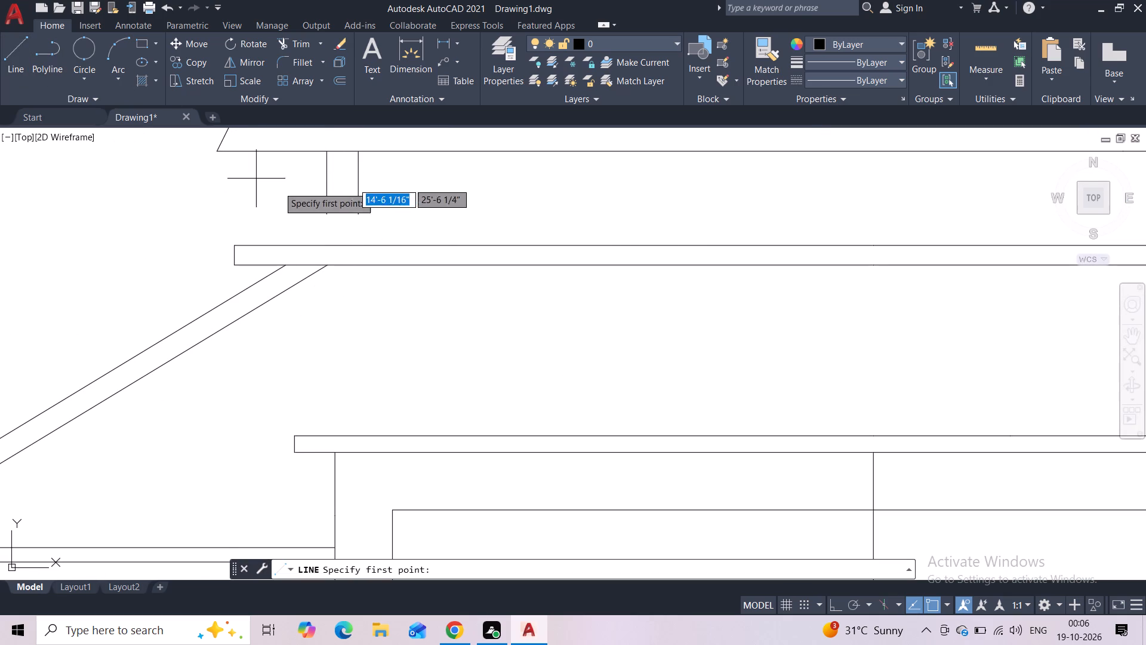
{"action": "left_click", "coordinate": [327, 218]}
{"action": "left_click", "coordinate": [329, 248]}
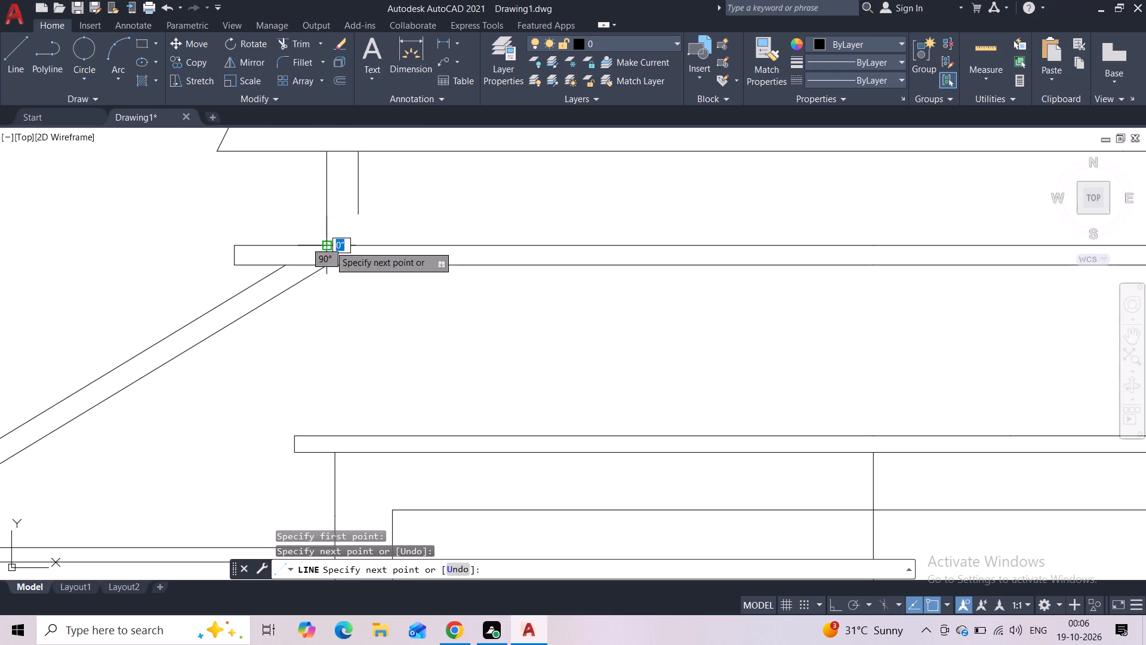
{"action": "key", "text": "Escape"}
{"action": "key", "text": "space"}
{"action": "left_click", "coordinate": [359, 216]}
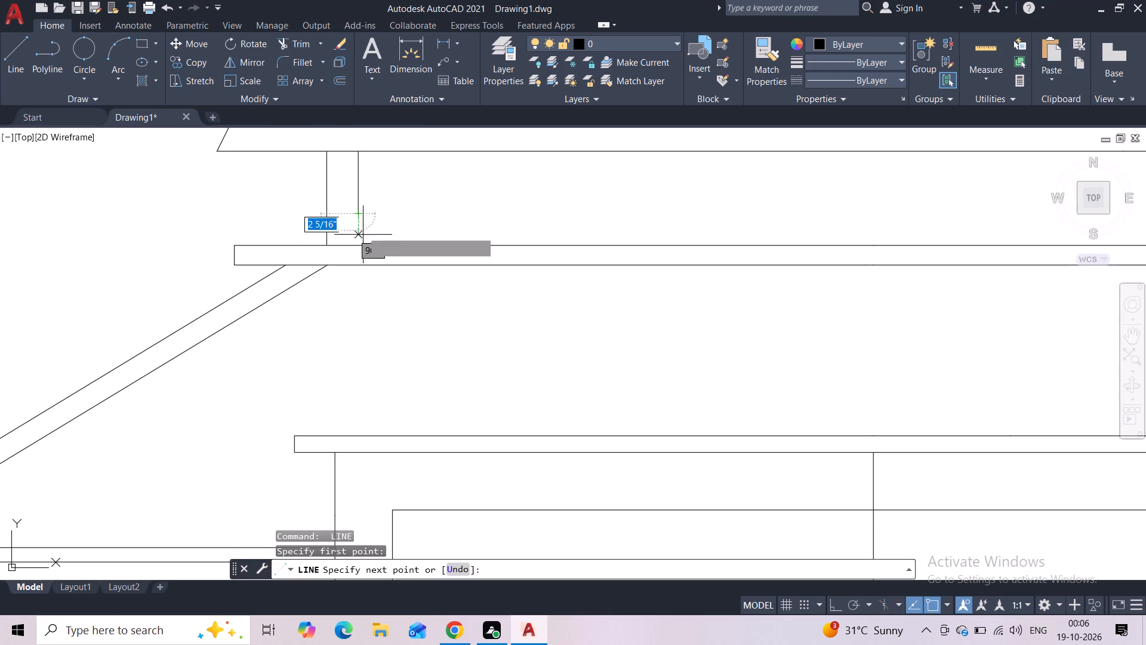
{"action": "left_click", "coordinate": [362, 246]}
{"action": "key", "text": "Escape"}
Draw two short vertical lines extending both edges of the right post down to the roof's top band.
{"action": "scroll", "coordinate": [417, 222], "scroll_direction": "down", "scroll_amount": 1}
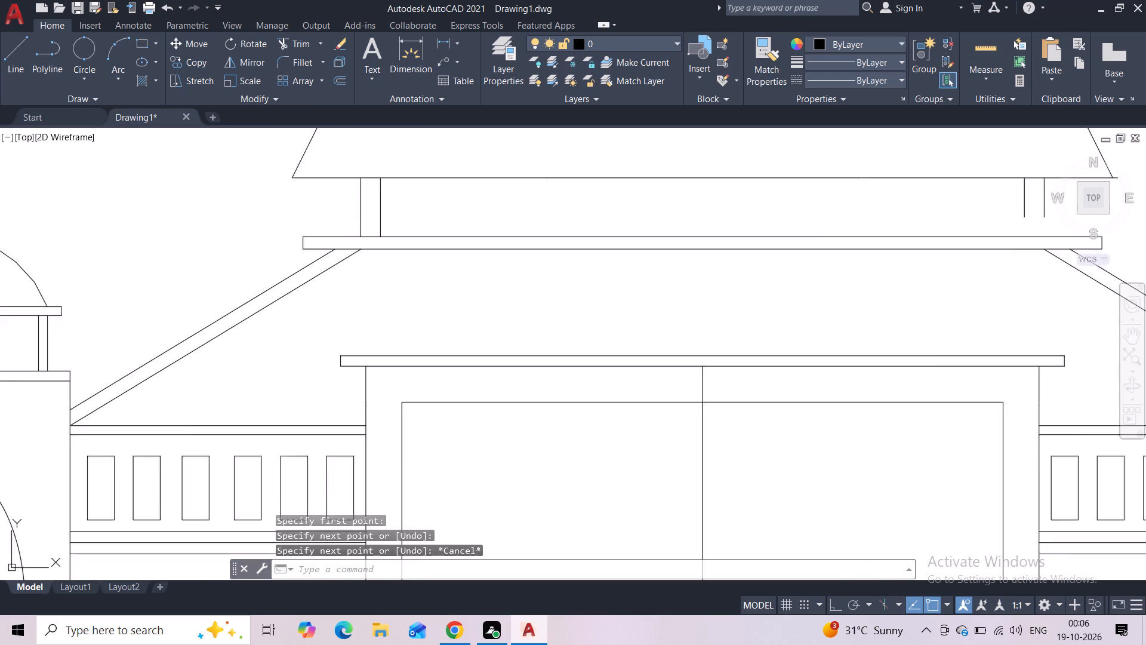
{"action": "scroll", "coordinate": [417, 222], "scroll_direction": "down", "scroll_amount": 1}
{"action": "middle_click_drag", "start_coordinate": [550, 278], "coordinate": [332, 303]}
{"action": "scroll", "coordinate": [595, 242], "scroll_direction": "up", "scroll_amount": 2}
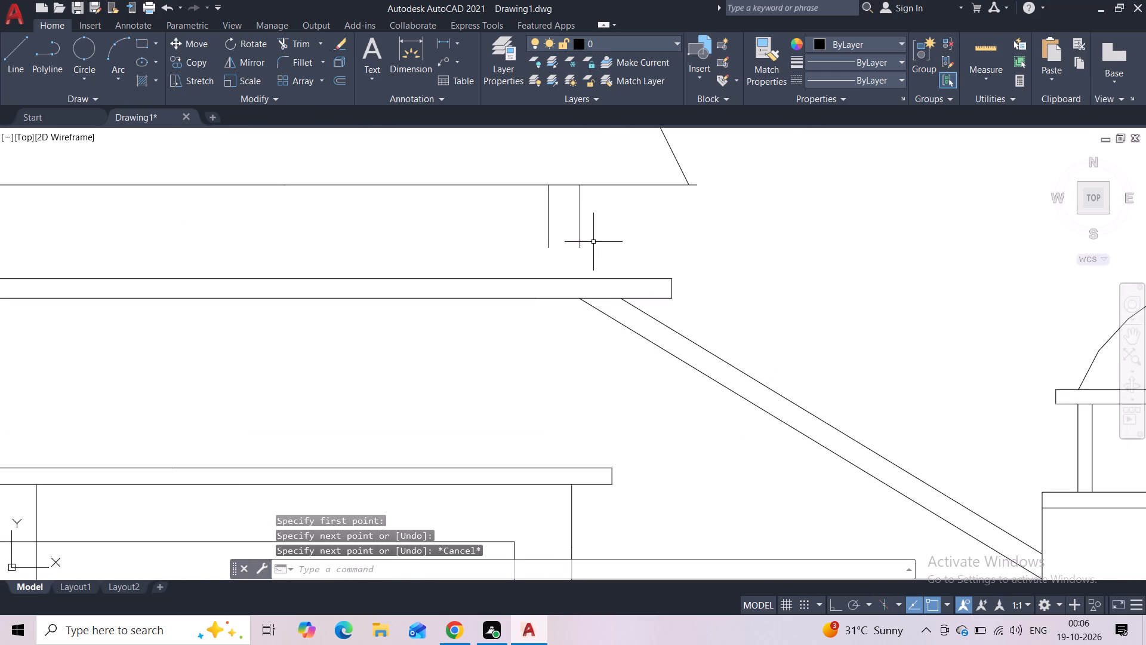
{"action": "key", "text": "space"}
{"action": "left_click", "coordinate": [552, 248]}
{"action": "left_click", "coordinate": [550, 273]}
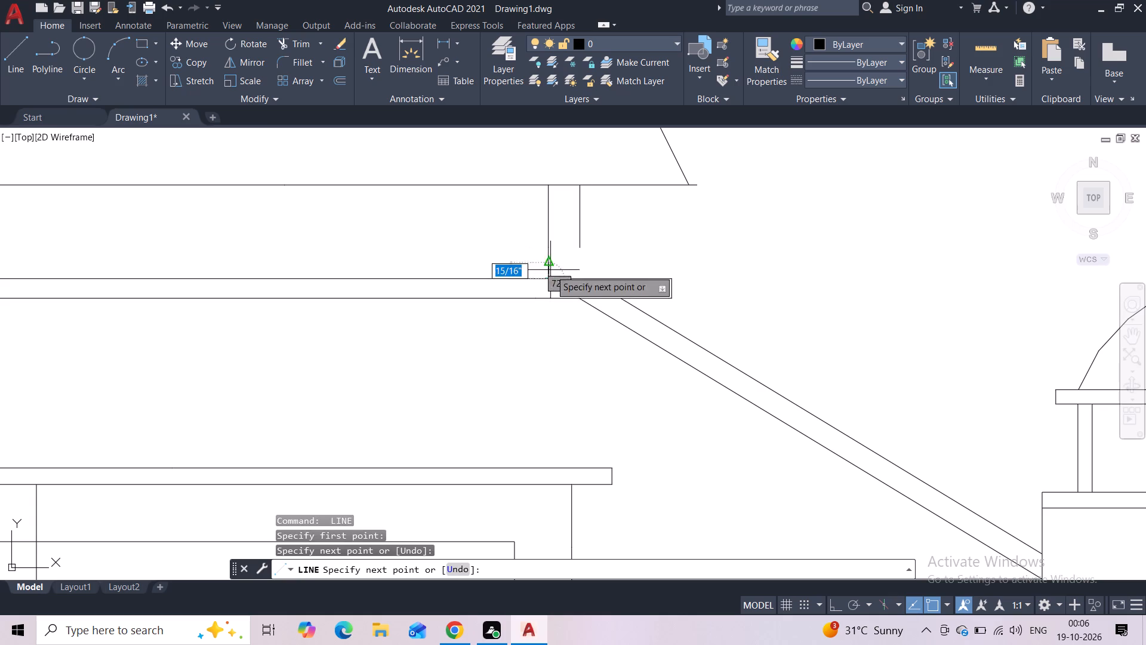
{"action": "key", "text": "Escape"}
{"action": "key", "text": "space"}
{"action": "left_click", "coordinate": [583, 248]}
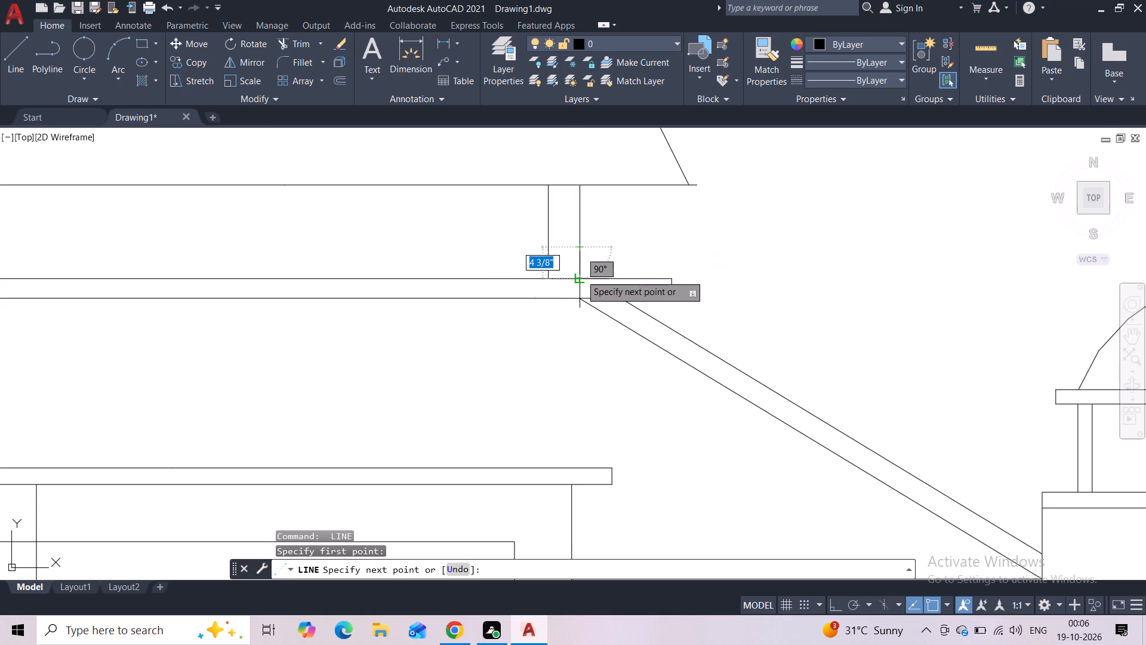
{"action": "left_click", "coordinate": [581, 275]}
{"action": "key", "text": "Escape"}
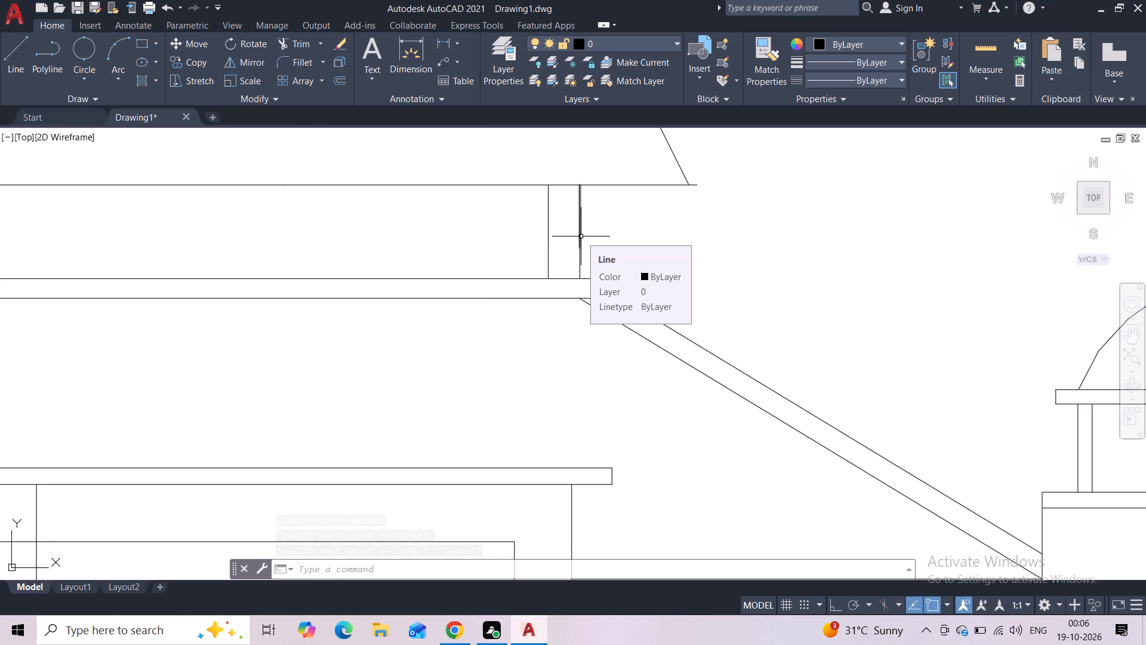
Examine the raised central dome, its apex and the whole elevation.
{"action": "scroll", "coordinate": [583, 234], "scroll_direction": "down", "scroll_amount": 3}
{"action": "middle_click_drag", "start_coordinate": [618, 195], "coordinate": [609, 304]}
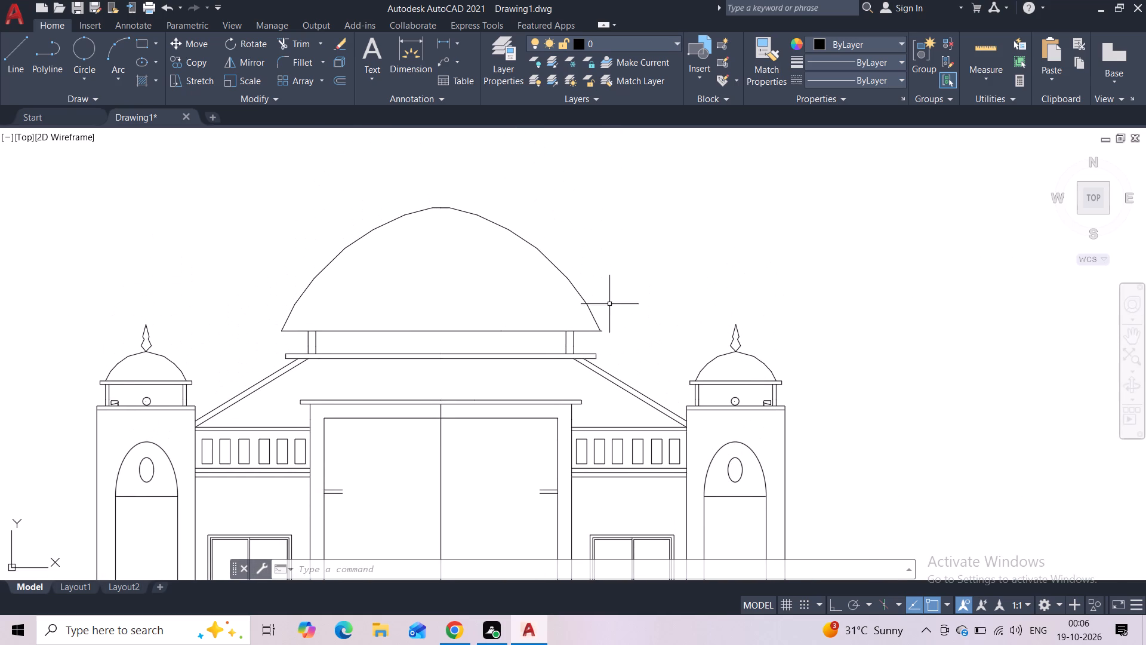
{"action": "scroll", "coordinate": [465, 220], "scroll_direction": "up", "scroll_amount": 1}
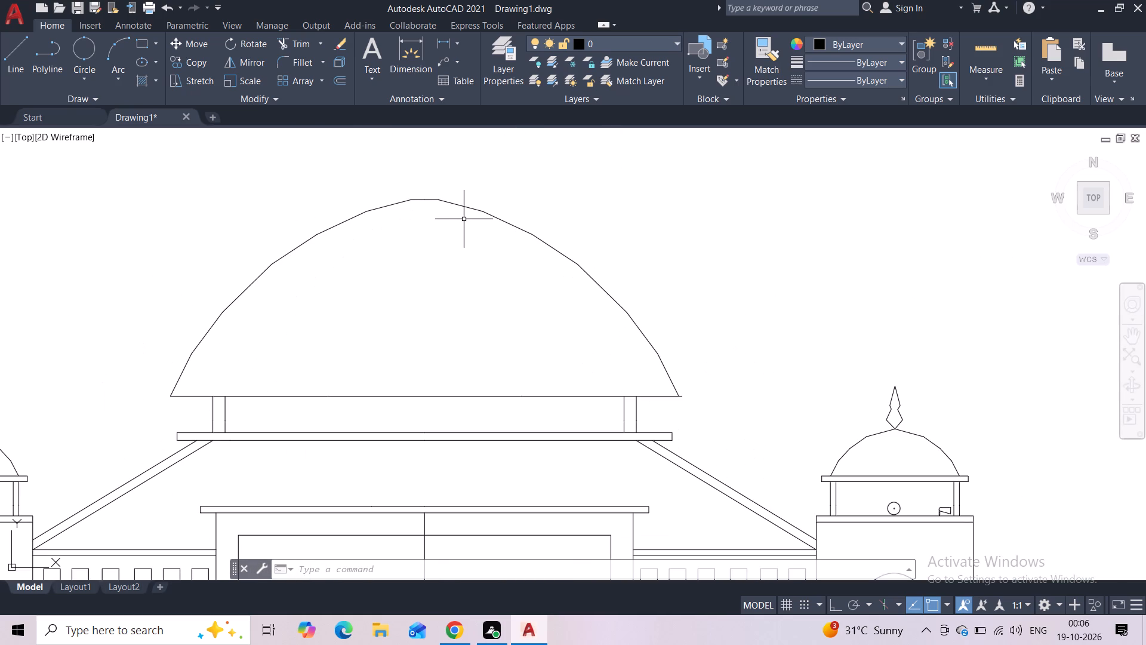
{"action": "scroll", "coordinate": [432, 199], "scroll_direction": "up", "scroll_amount": 4}
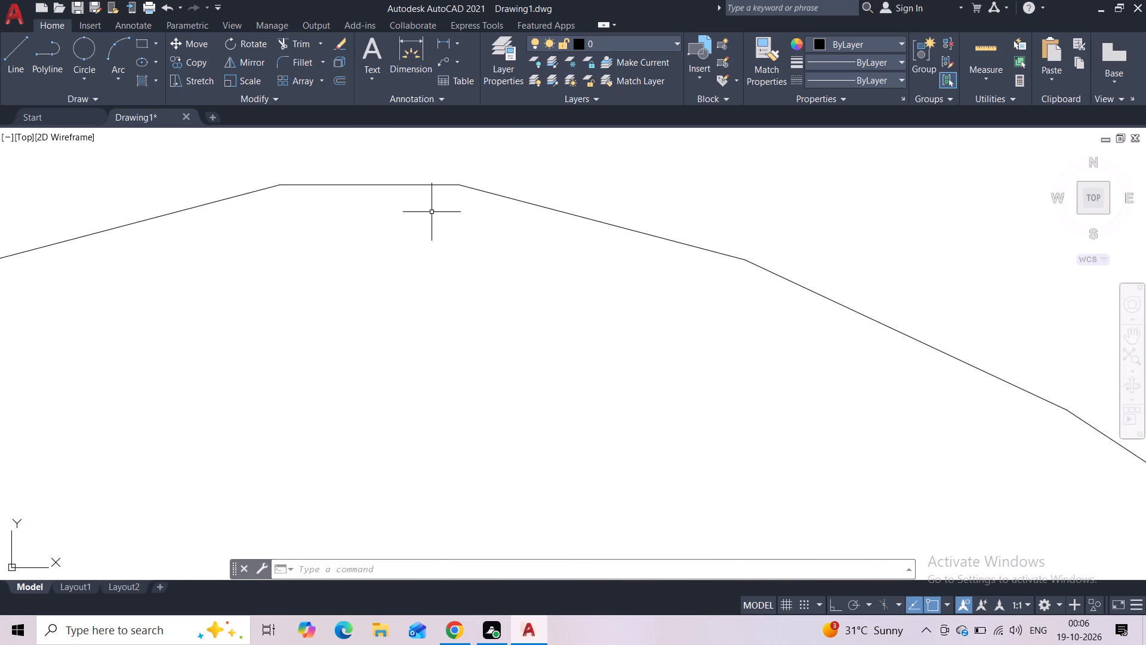
{"action": "scroll", "coordinate": [432, 213], "scroll_direction": "down", "scroll_amount": 6}
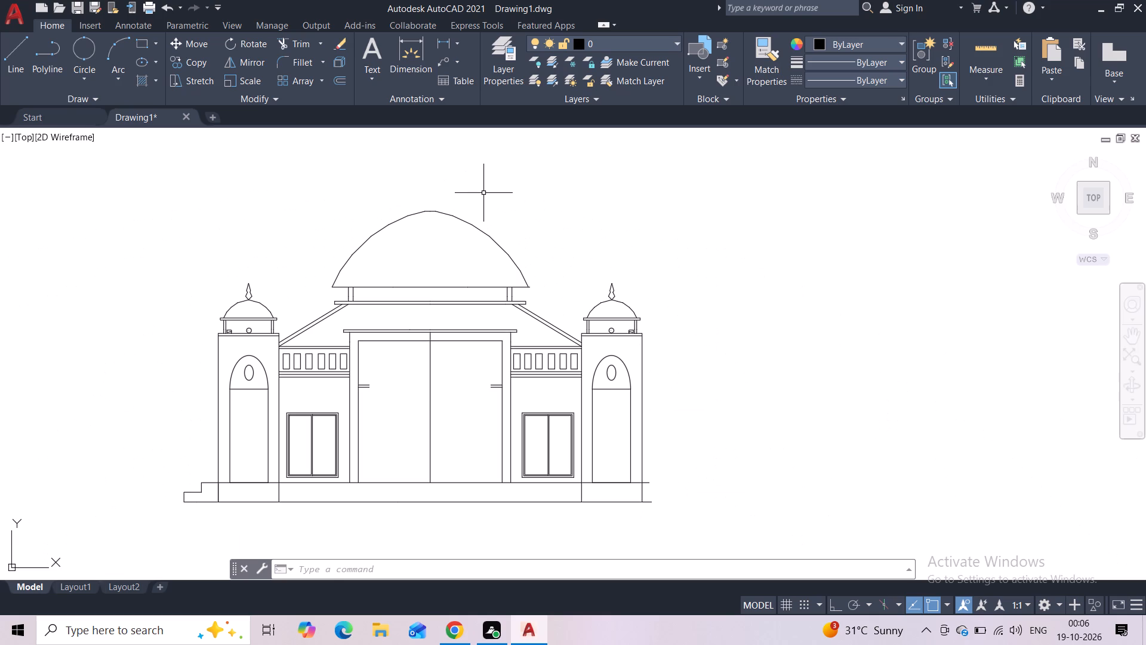
{"action": "scroll", "coordinate": [460, 386], "scroll_direction": "up", "scroll_amount": 1}
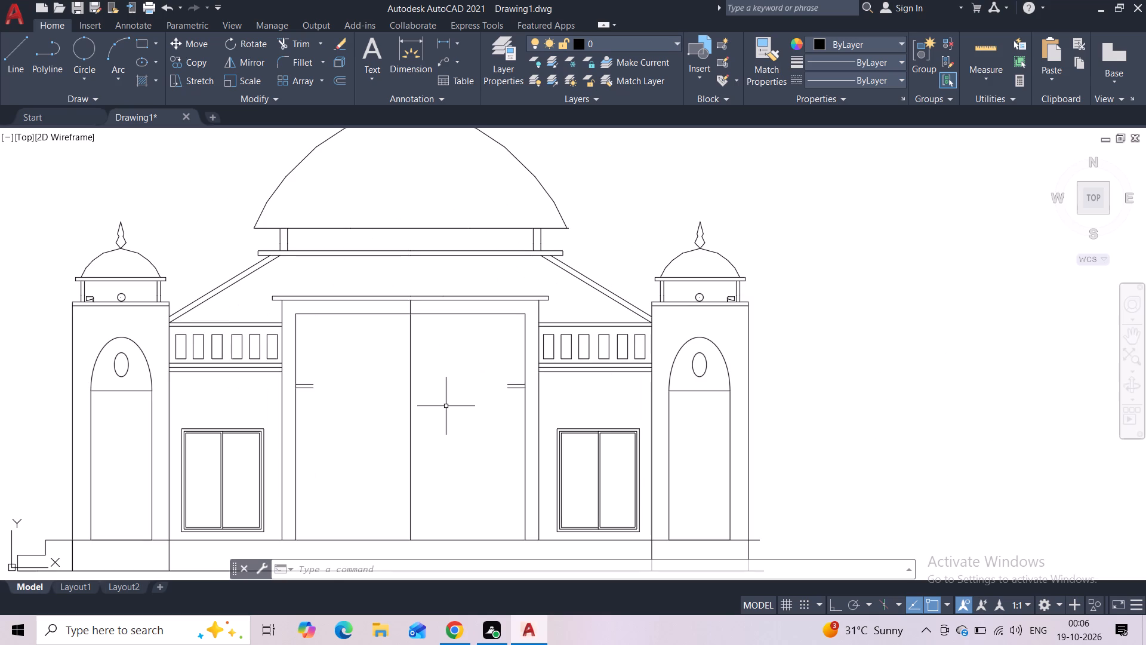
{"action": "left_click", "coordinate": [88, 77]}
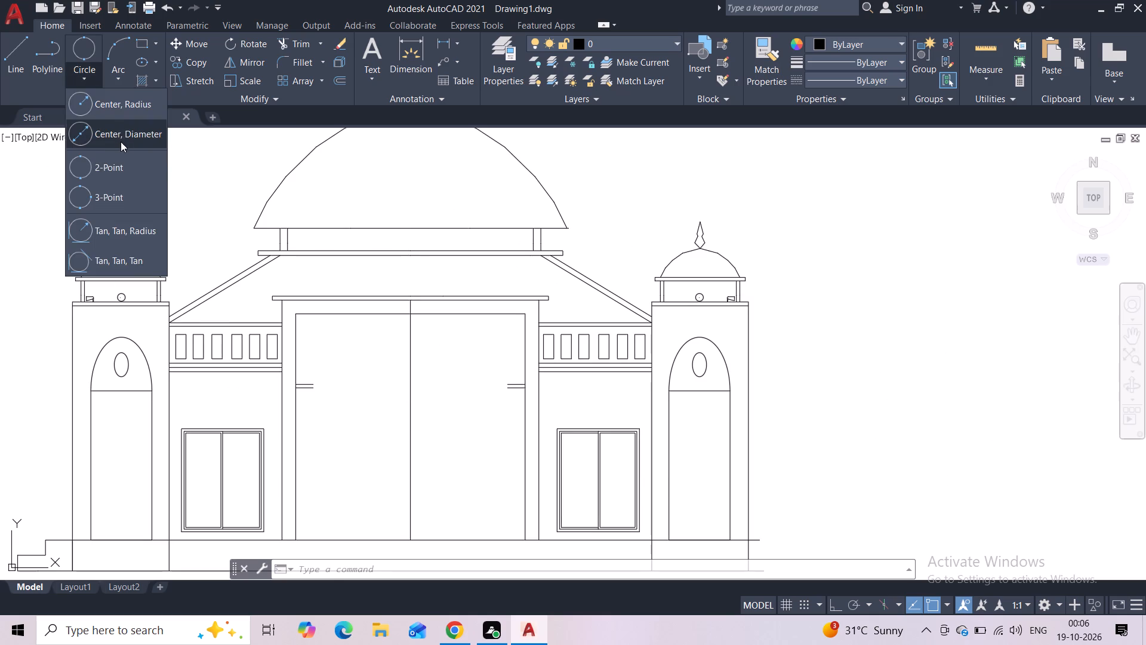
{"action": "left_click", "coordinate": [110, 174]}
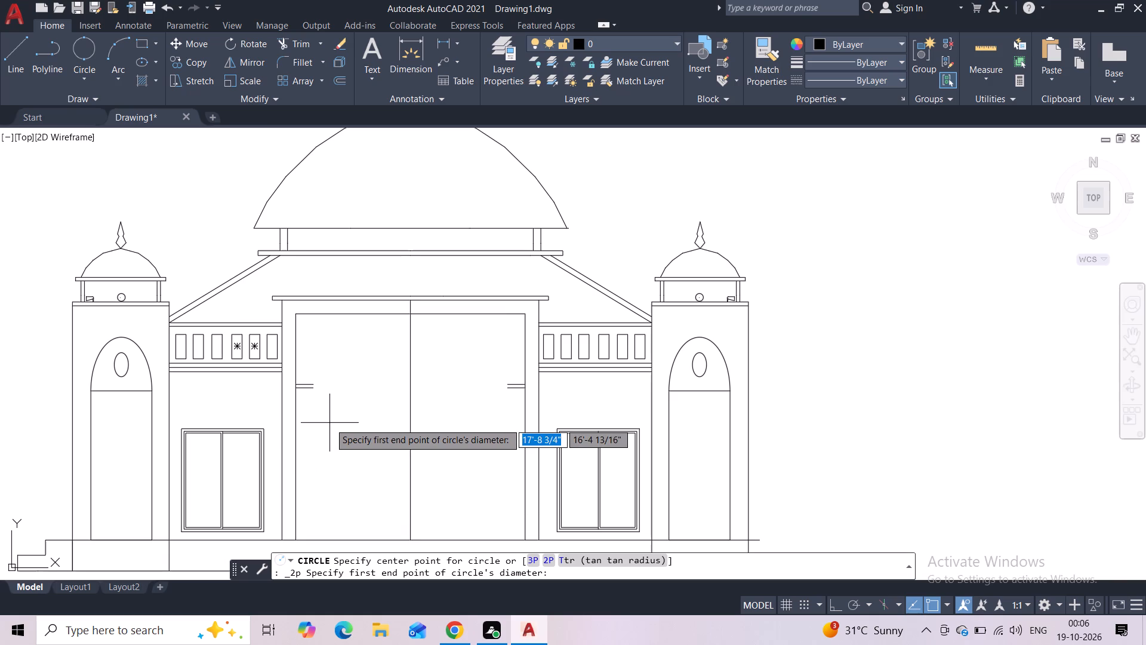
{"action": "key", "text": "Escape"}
With Ortho on, extend the lower short horizontal line at the central opening's left edge about 3.5 inches inward with a new line.
{"action": "scroll", "coordinate": [326, 415], "scroll_direction": "up", "scroll_amount": 2}
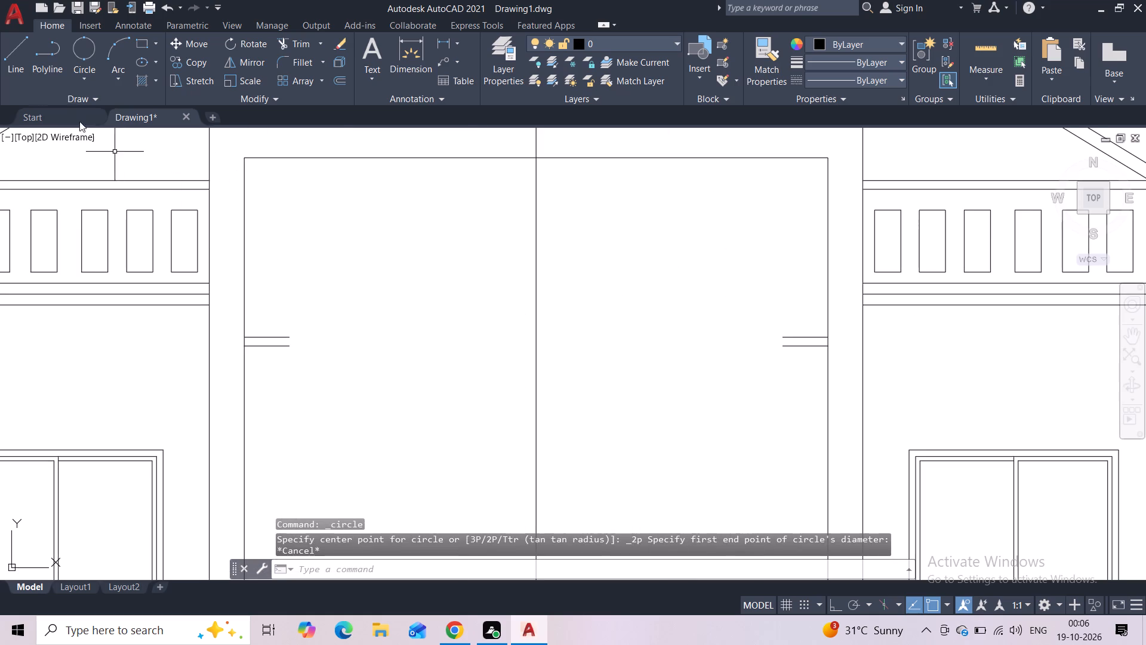
{"action": "left_click", "coordinate": [12, 73]}
{"action": "scroll", "coordinate": [246, 336], "scroll_direction": "up", "scroll_amount": 2}
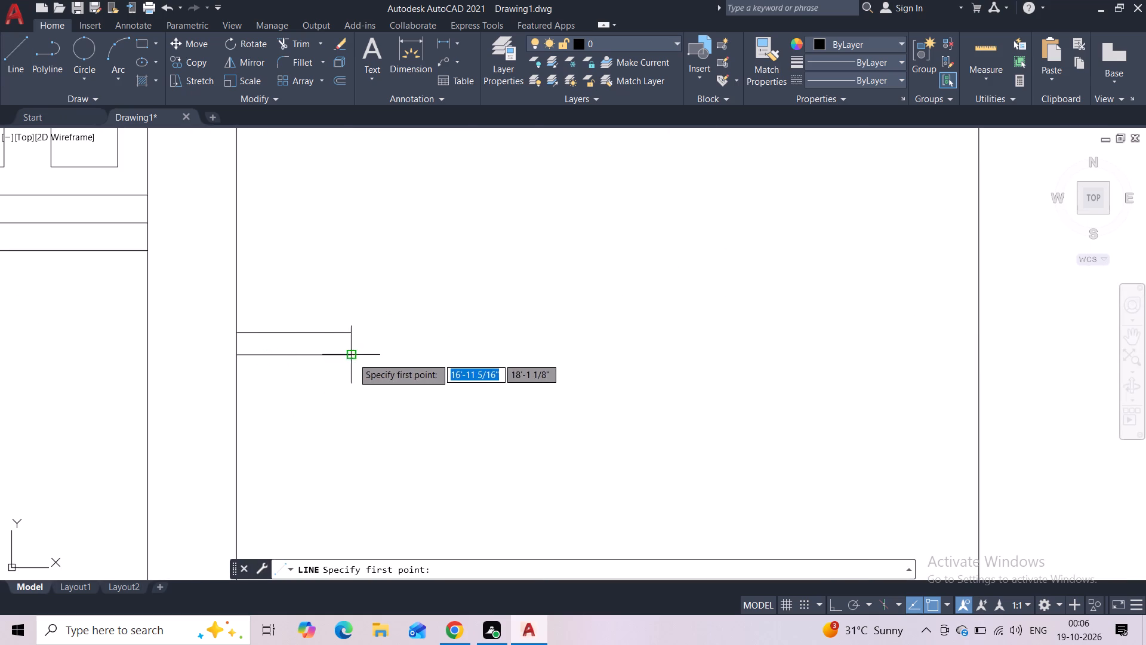
{"action": "left_click", "coordinate": [353, 358]}
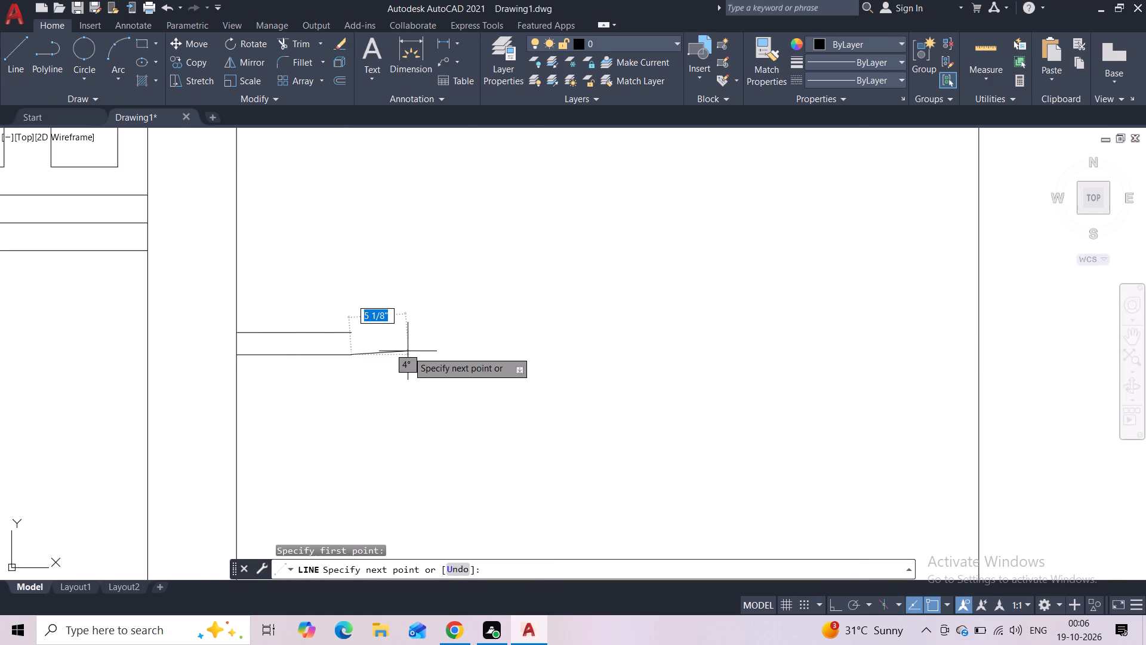
{"action": "key", "text": "F8"}
{"action": "left_click", "coordinate": [390, 359]}
{"action": "key", "text": "Escape"}
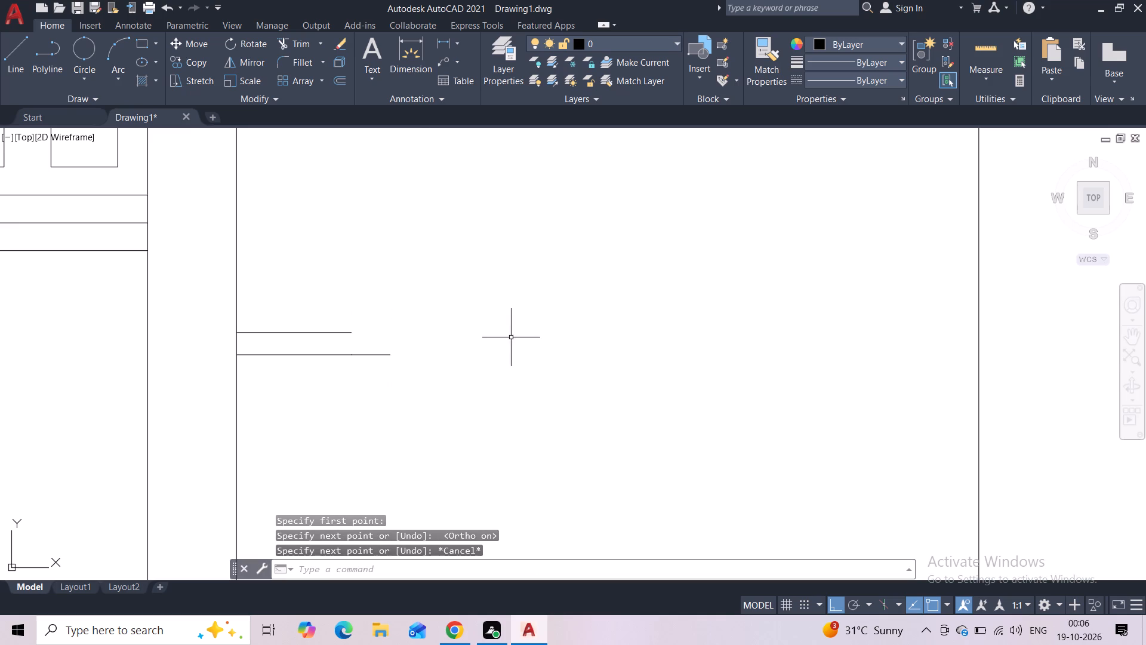
Extend the lower short horizontal line at the central opening's right edge about 3.5 inches inward with a new line.
{"action": "middle_click_drag", "start_coordinate": [507, 340], "coordinate": [311, 311]}
{"action": "scroll", "coordinate": [311, 311], "scroll_direction": "down", "scroll_amount": 2}
{"action": "scroll", "coordinate": [758, 329], "scroll_direction": "up", "scroll_amount": 1}
{"action": "key", "text": "space"}
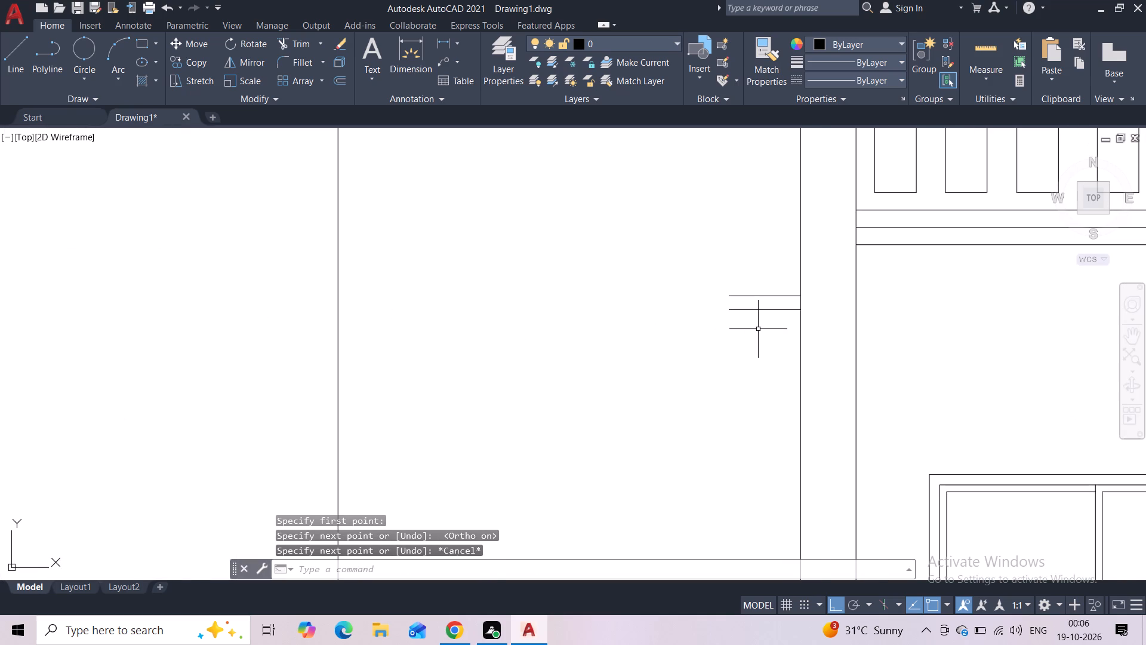
{"action": "left_click", "coordinate": [734, 313]}
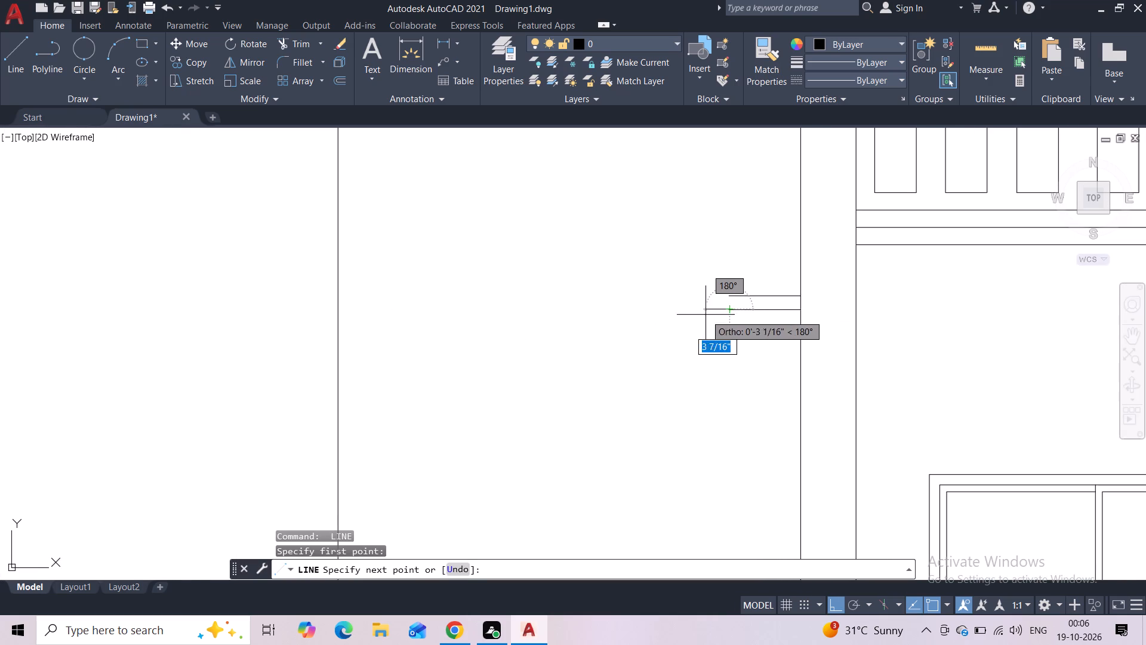
{"action": "left_click", "coordinate": [706, 315]}
{"action": "key", "text": "Escape"}
{"action": "scroll", "coordinate": [624, 347], "scroll_direction": "down", "scroll_amount": 1}
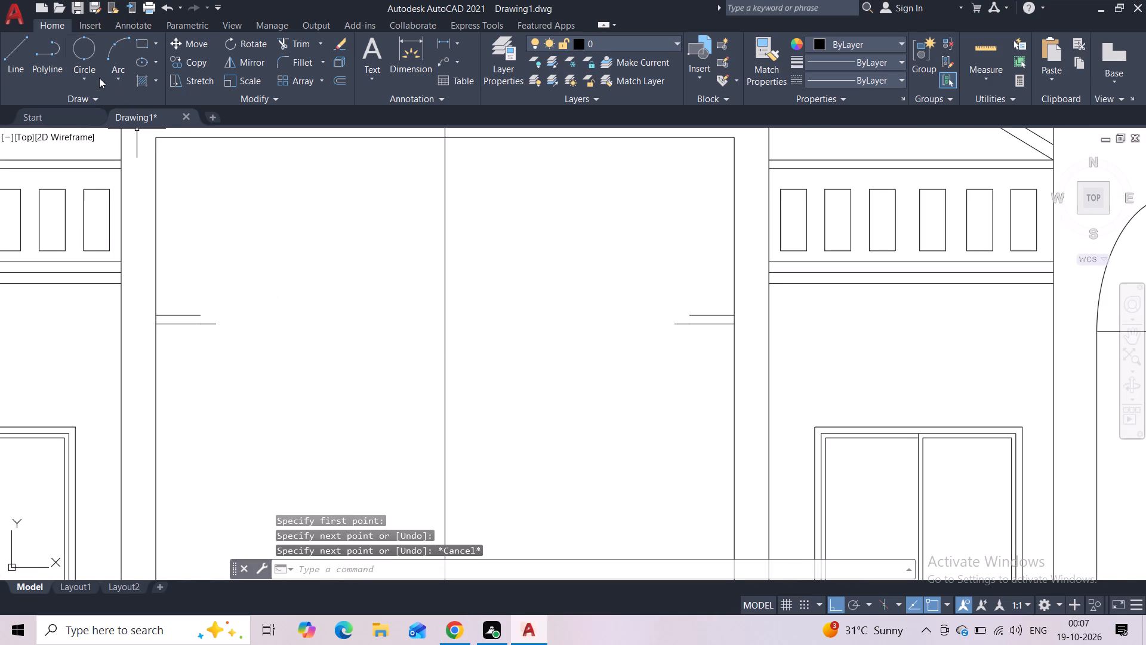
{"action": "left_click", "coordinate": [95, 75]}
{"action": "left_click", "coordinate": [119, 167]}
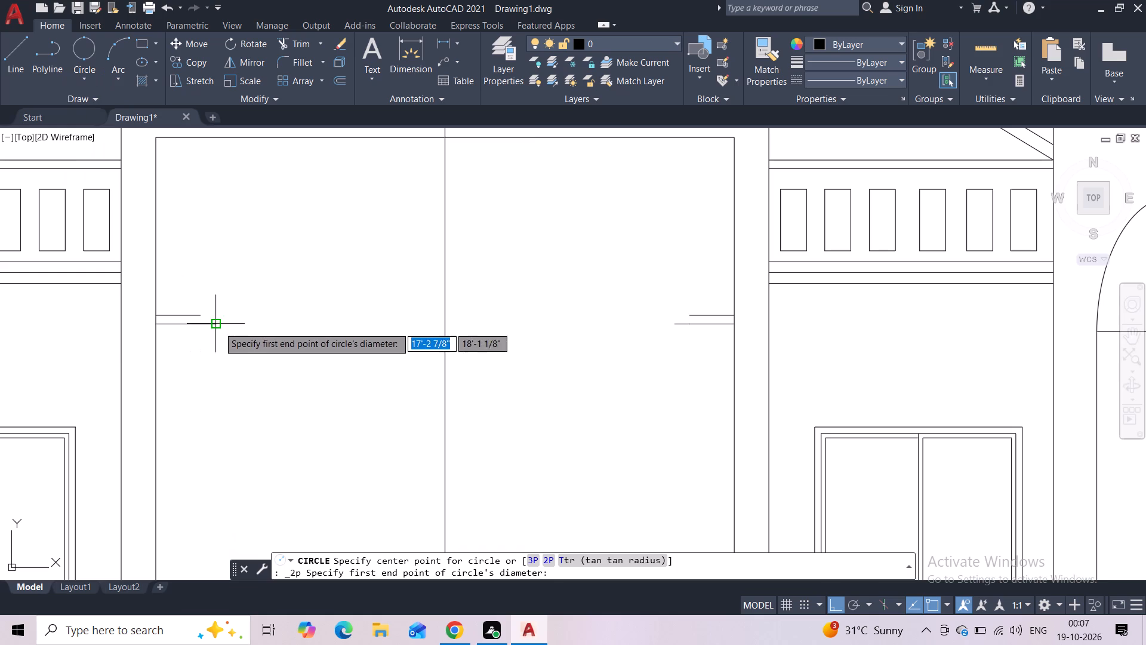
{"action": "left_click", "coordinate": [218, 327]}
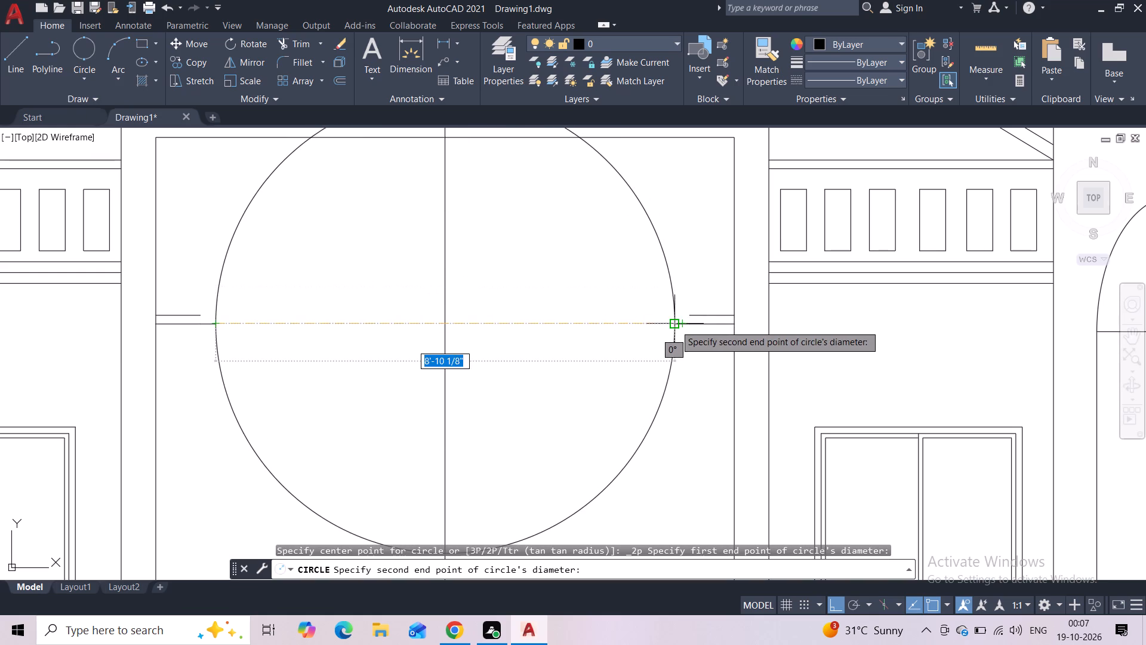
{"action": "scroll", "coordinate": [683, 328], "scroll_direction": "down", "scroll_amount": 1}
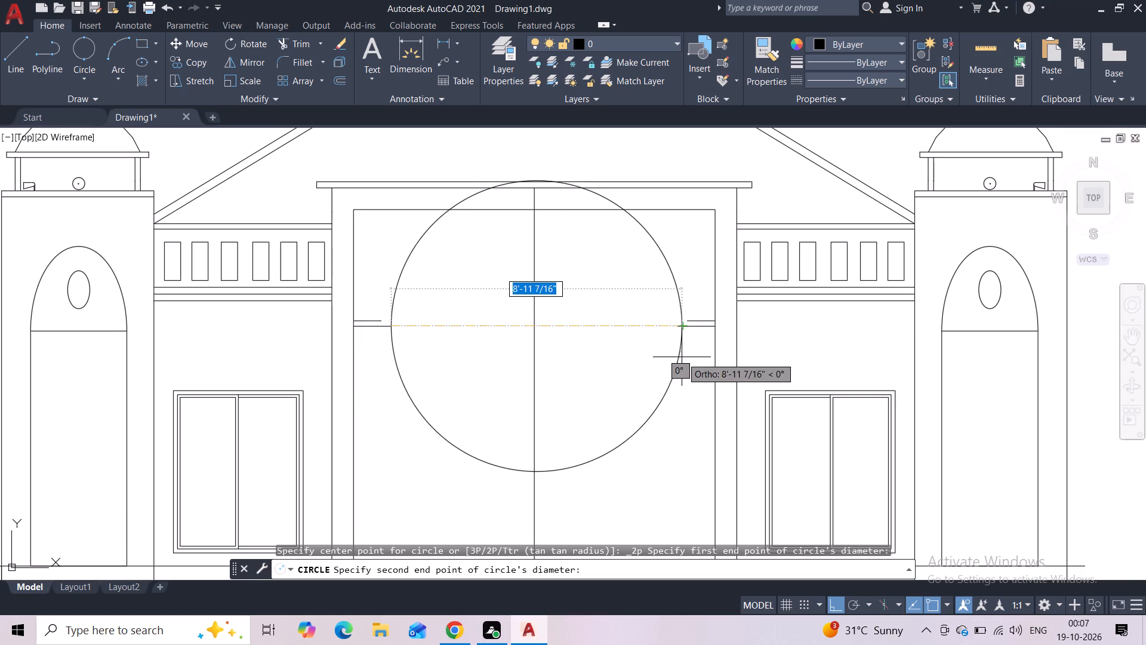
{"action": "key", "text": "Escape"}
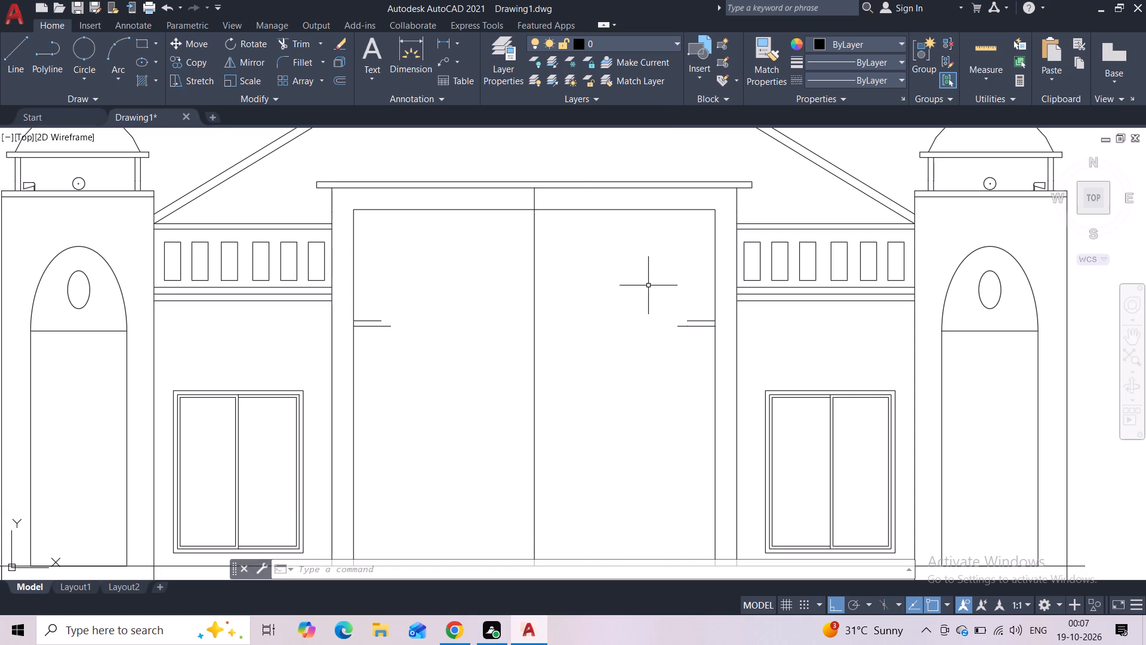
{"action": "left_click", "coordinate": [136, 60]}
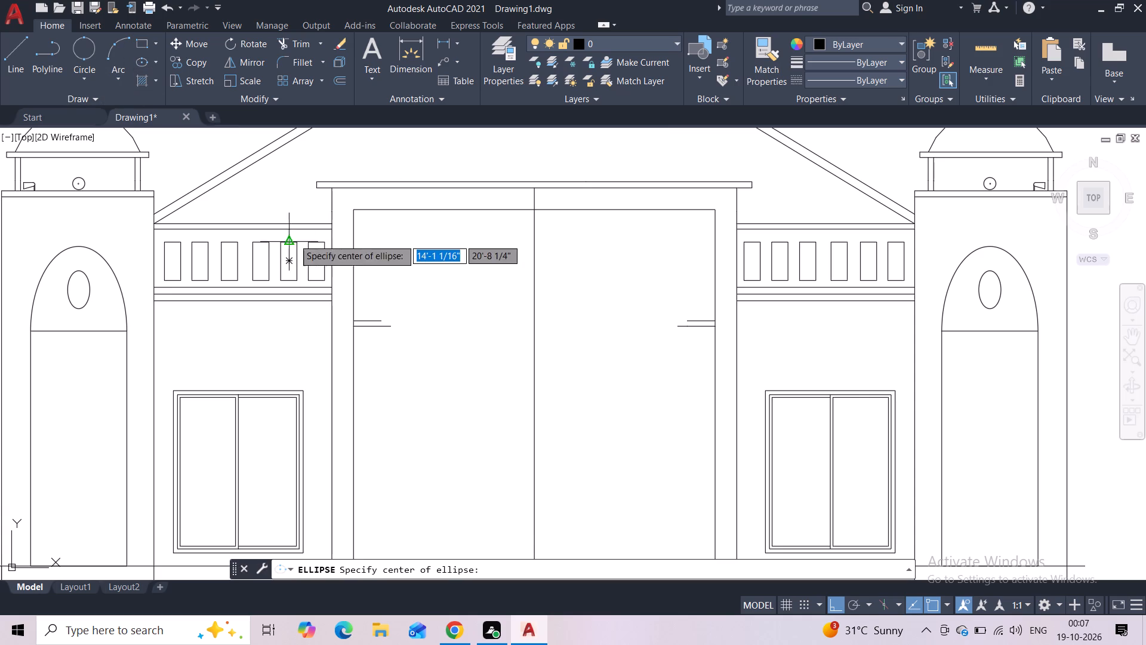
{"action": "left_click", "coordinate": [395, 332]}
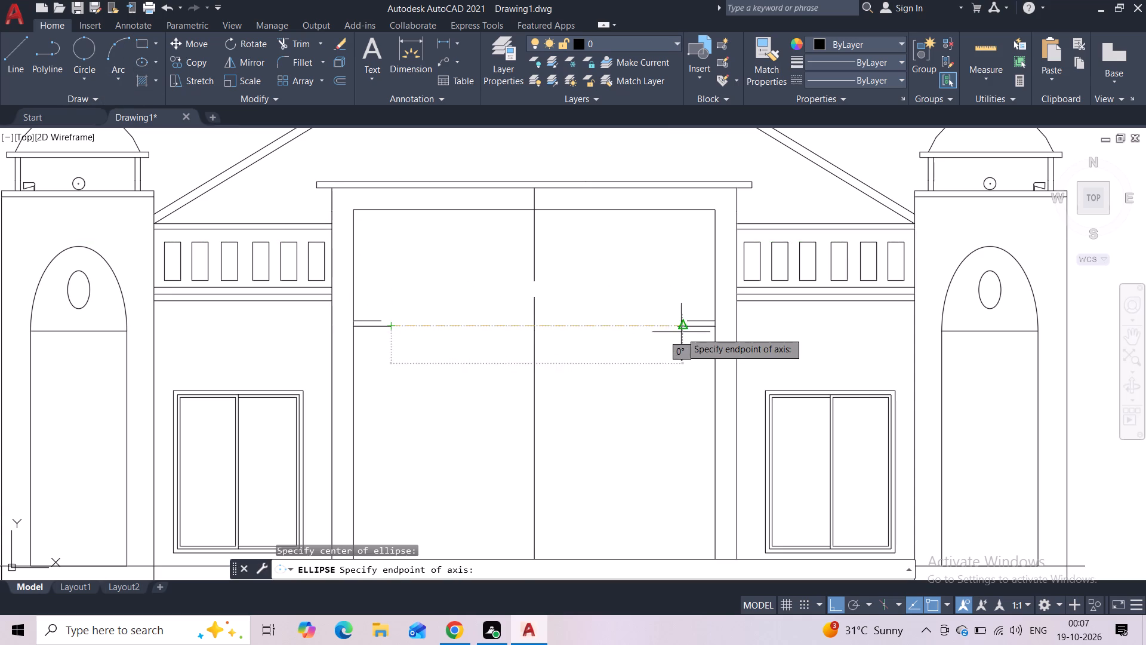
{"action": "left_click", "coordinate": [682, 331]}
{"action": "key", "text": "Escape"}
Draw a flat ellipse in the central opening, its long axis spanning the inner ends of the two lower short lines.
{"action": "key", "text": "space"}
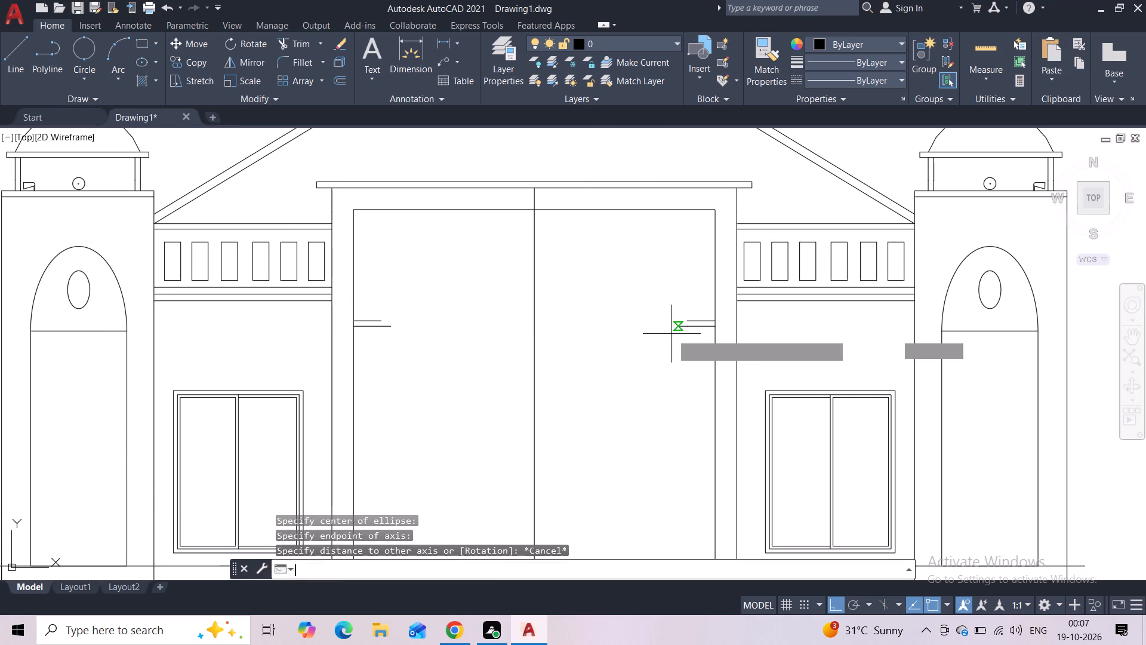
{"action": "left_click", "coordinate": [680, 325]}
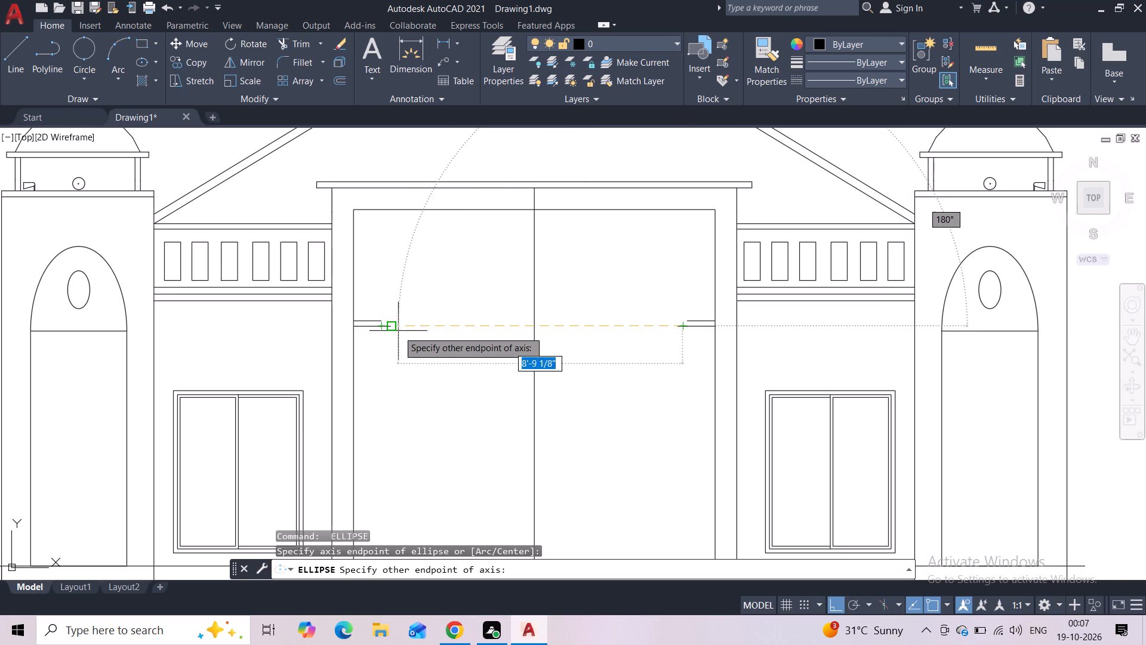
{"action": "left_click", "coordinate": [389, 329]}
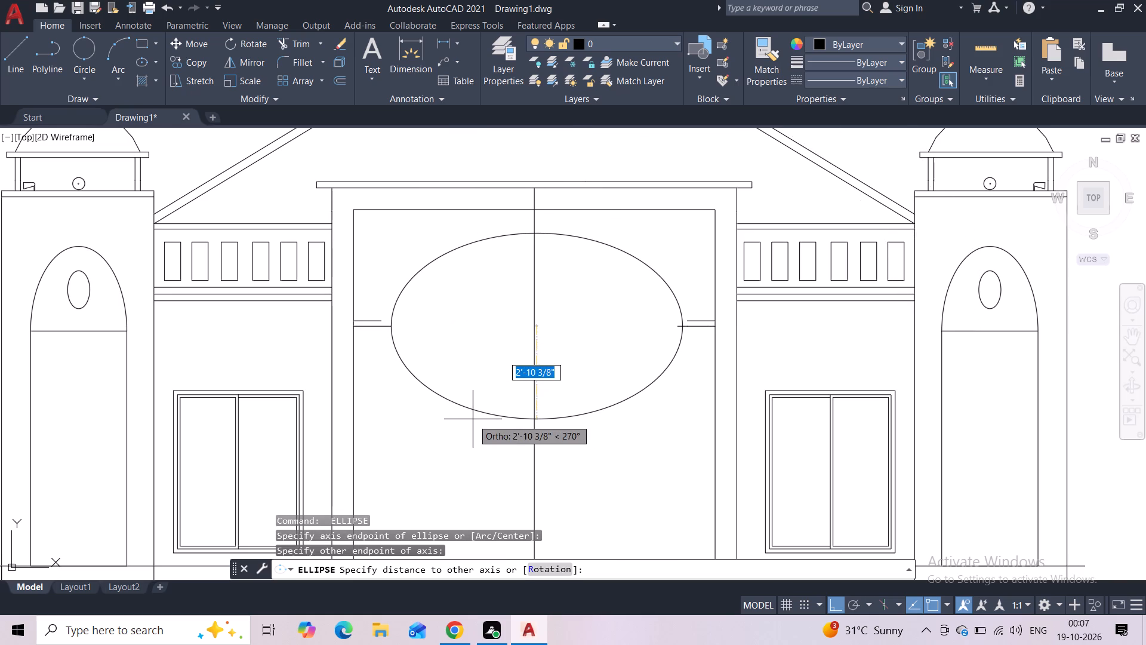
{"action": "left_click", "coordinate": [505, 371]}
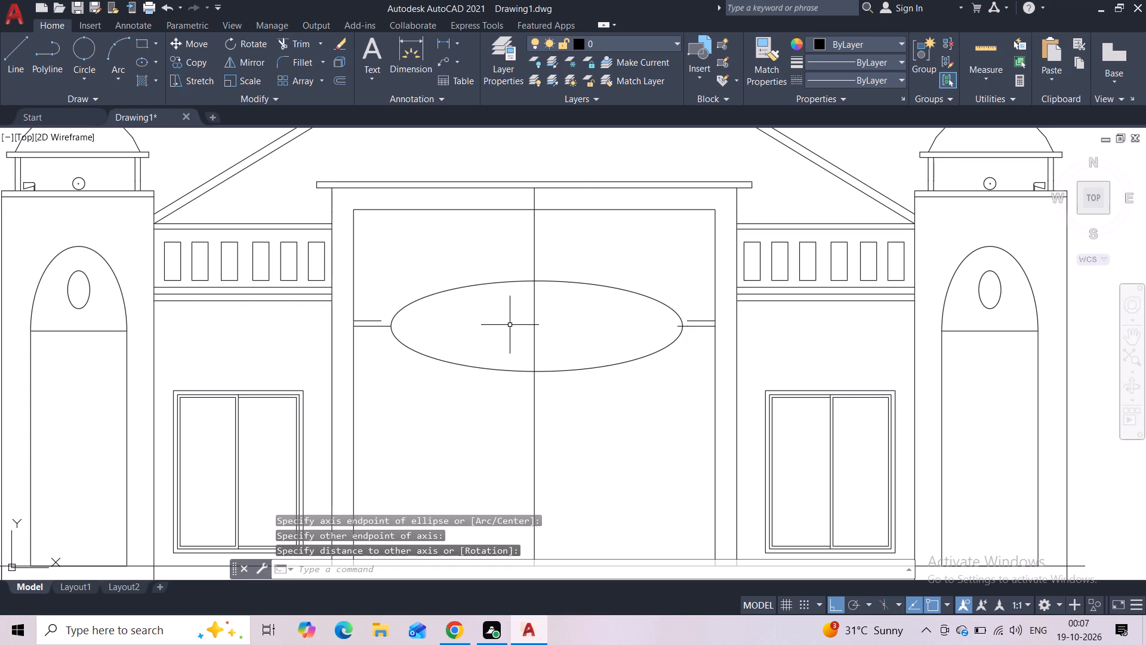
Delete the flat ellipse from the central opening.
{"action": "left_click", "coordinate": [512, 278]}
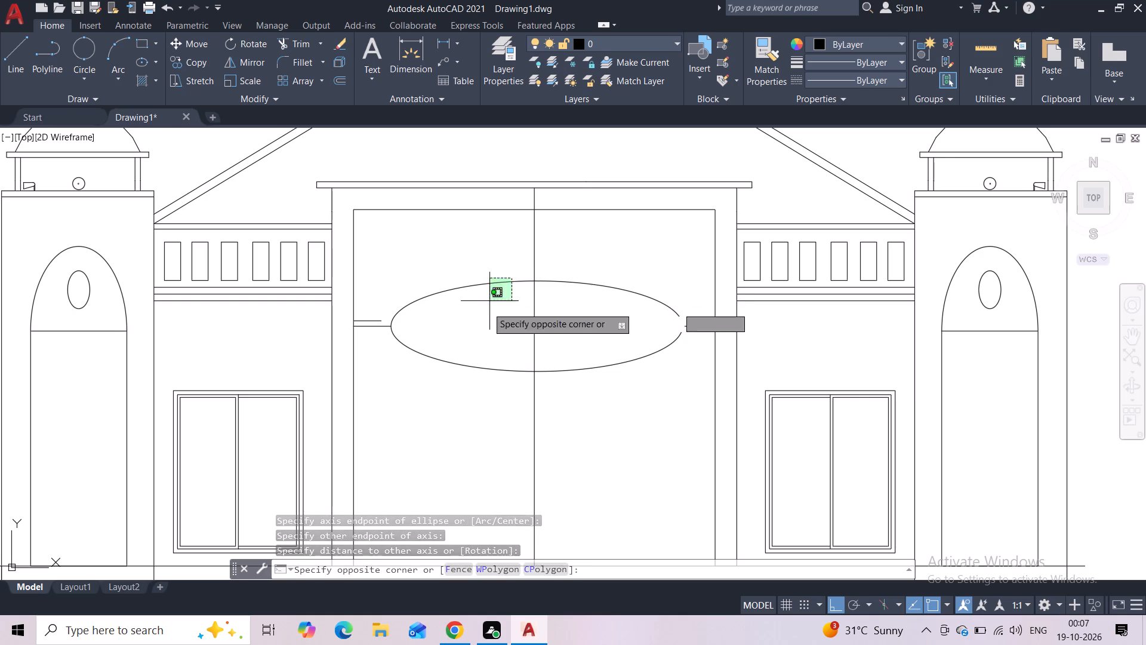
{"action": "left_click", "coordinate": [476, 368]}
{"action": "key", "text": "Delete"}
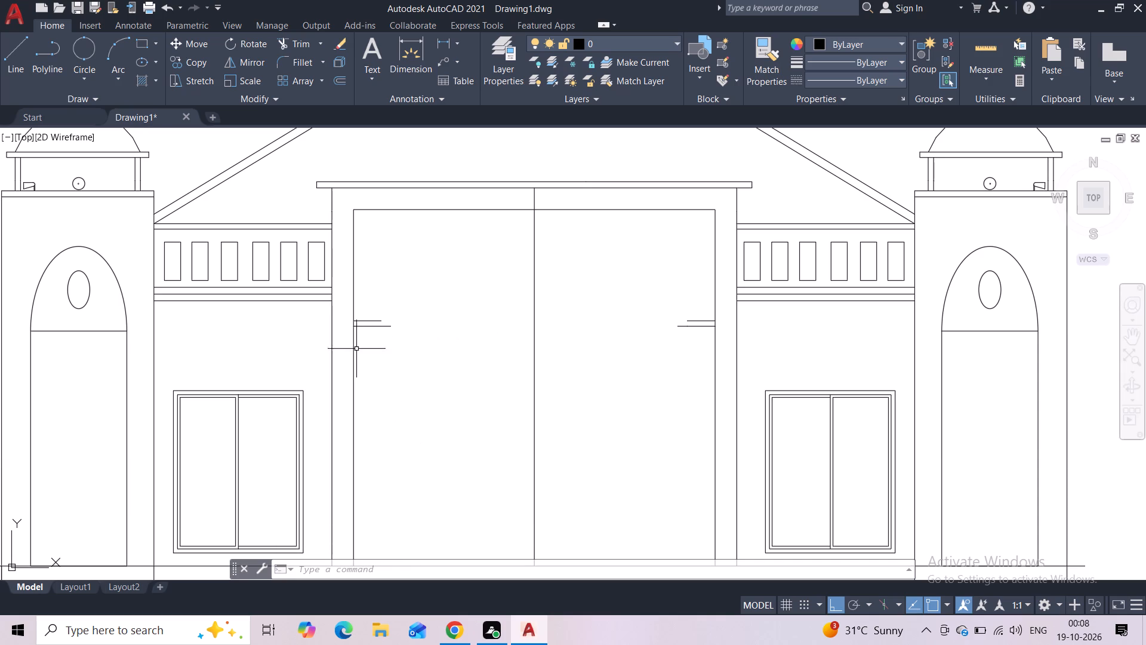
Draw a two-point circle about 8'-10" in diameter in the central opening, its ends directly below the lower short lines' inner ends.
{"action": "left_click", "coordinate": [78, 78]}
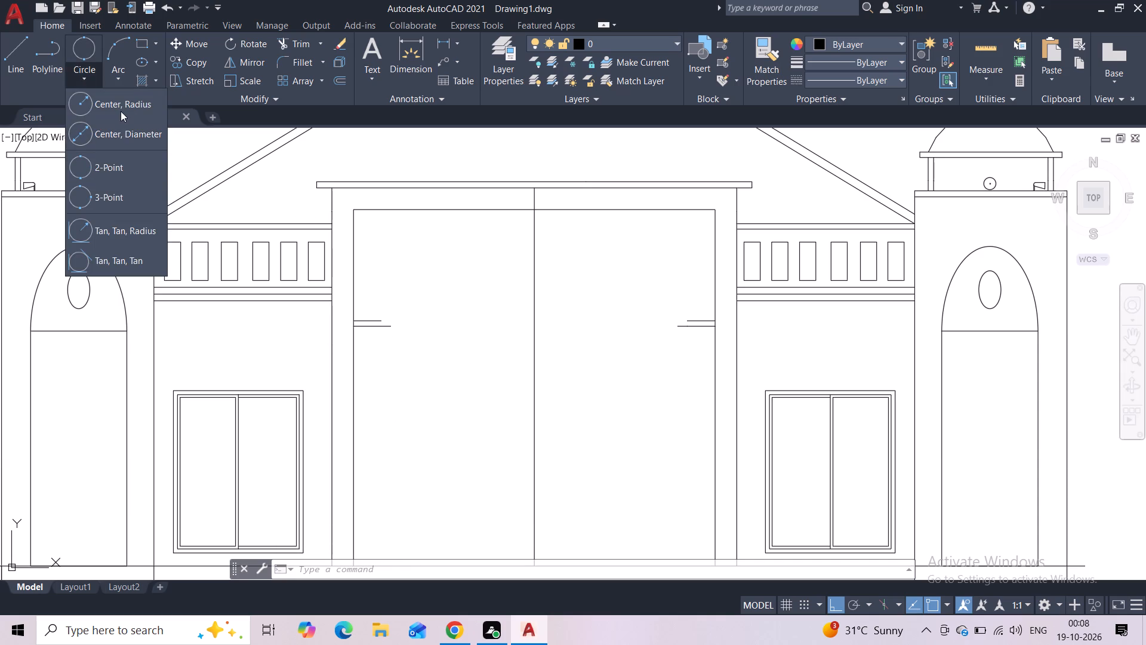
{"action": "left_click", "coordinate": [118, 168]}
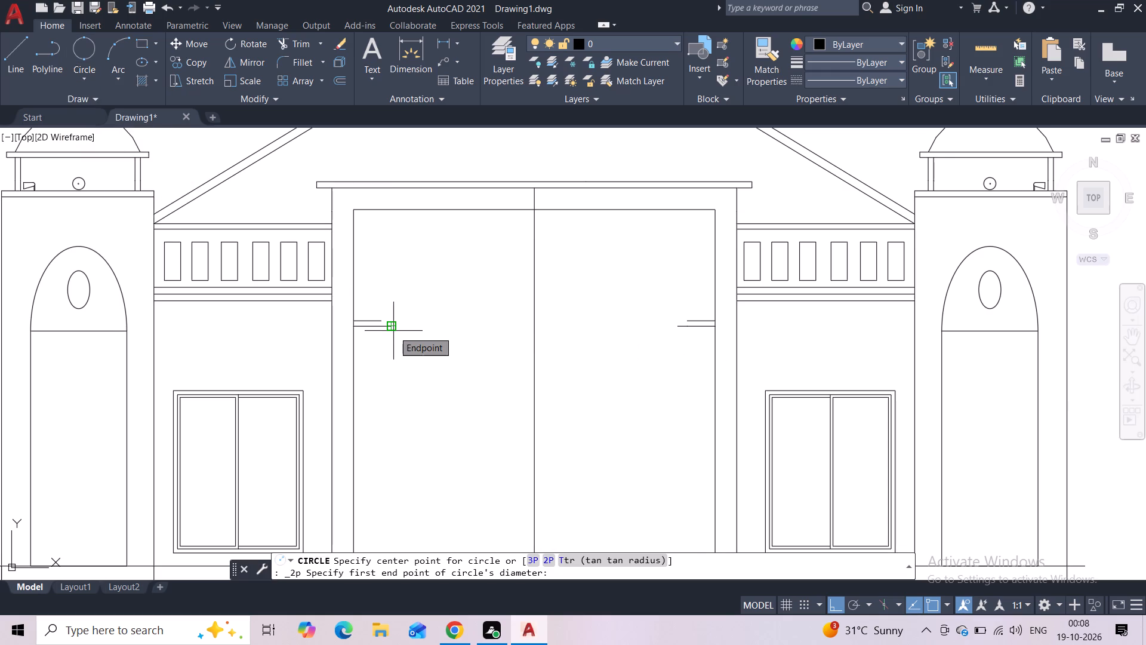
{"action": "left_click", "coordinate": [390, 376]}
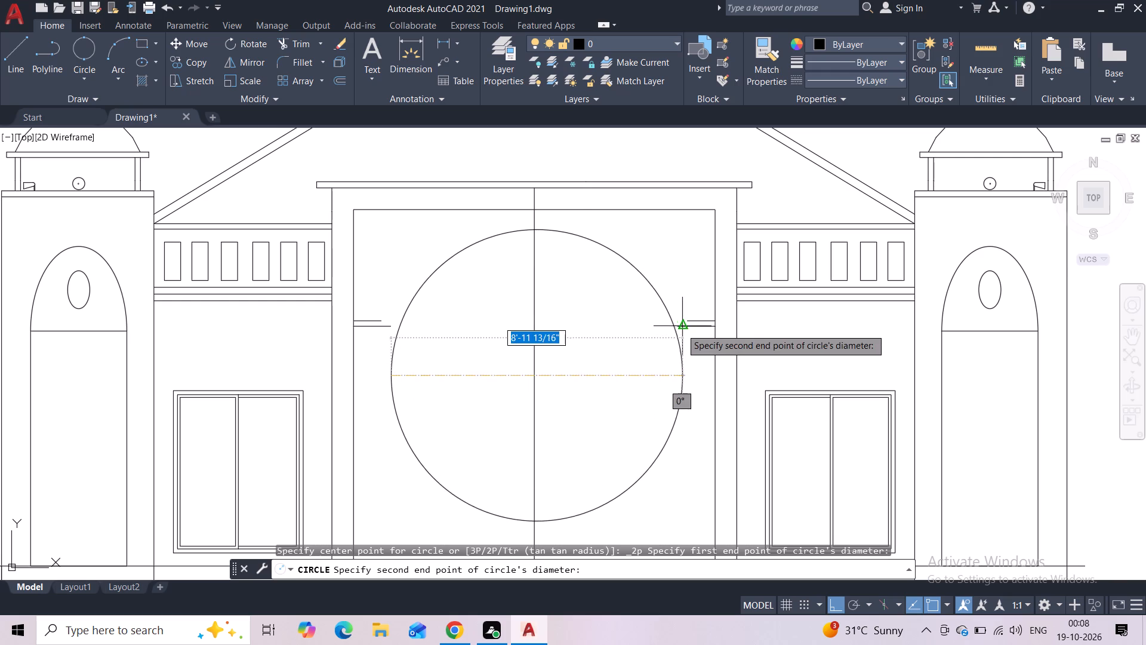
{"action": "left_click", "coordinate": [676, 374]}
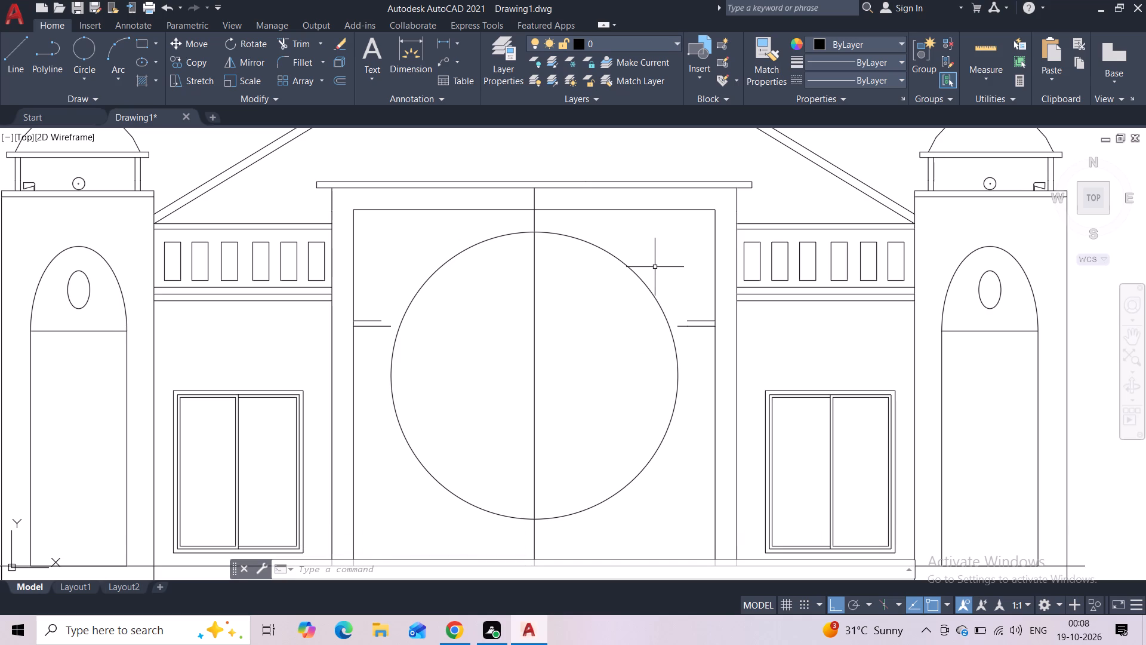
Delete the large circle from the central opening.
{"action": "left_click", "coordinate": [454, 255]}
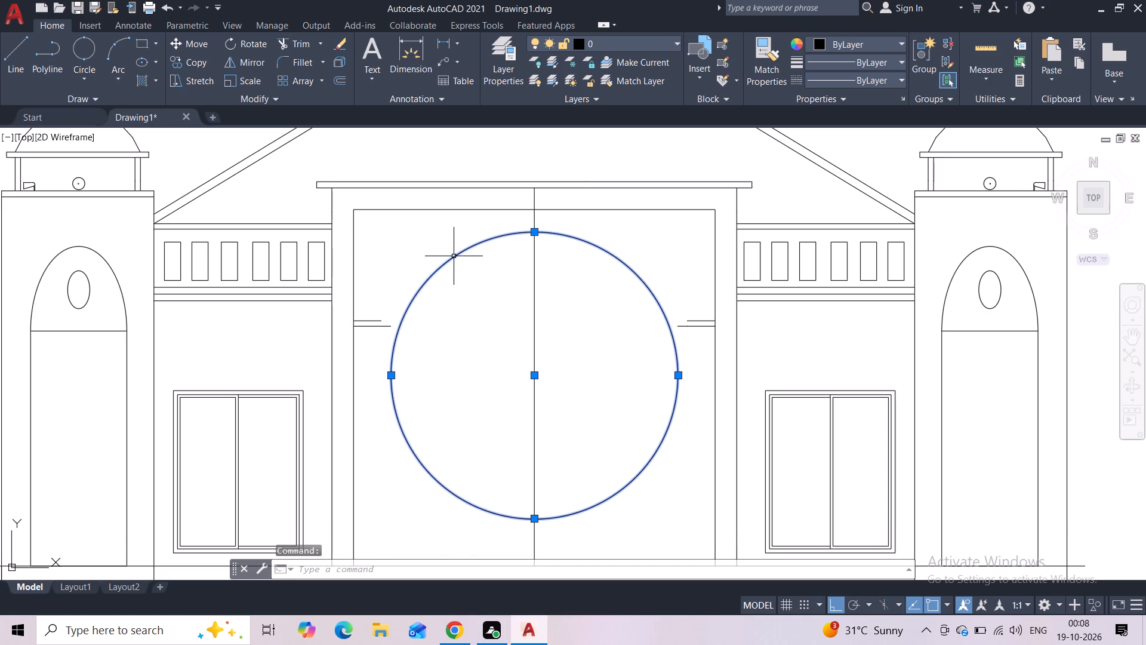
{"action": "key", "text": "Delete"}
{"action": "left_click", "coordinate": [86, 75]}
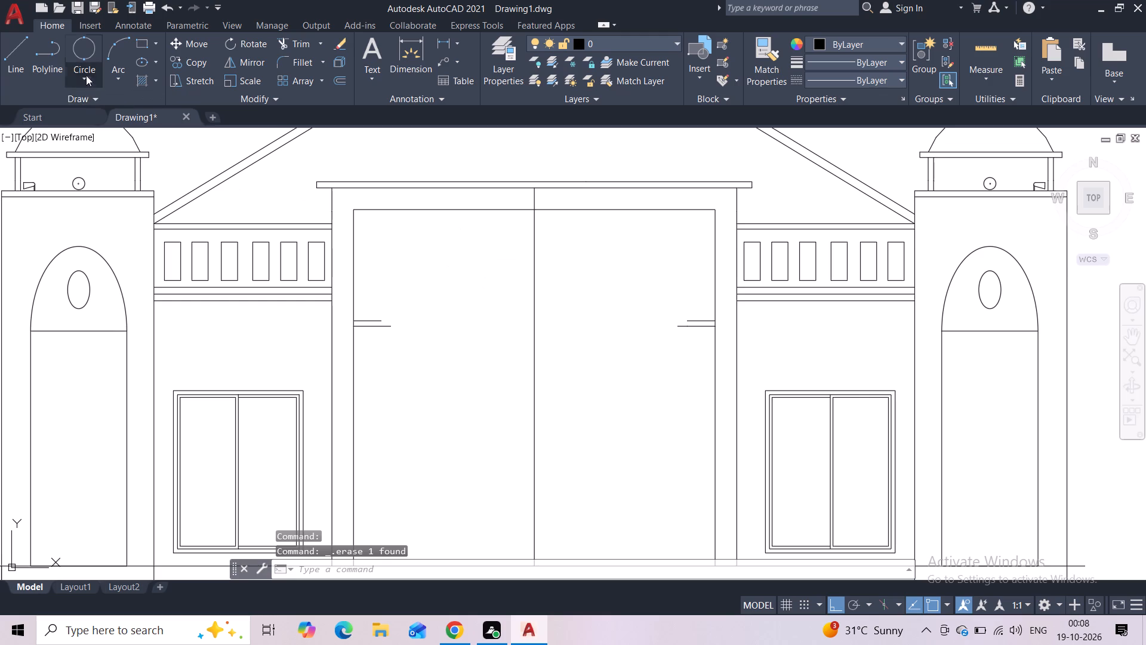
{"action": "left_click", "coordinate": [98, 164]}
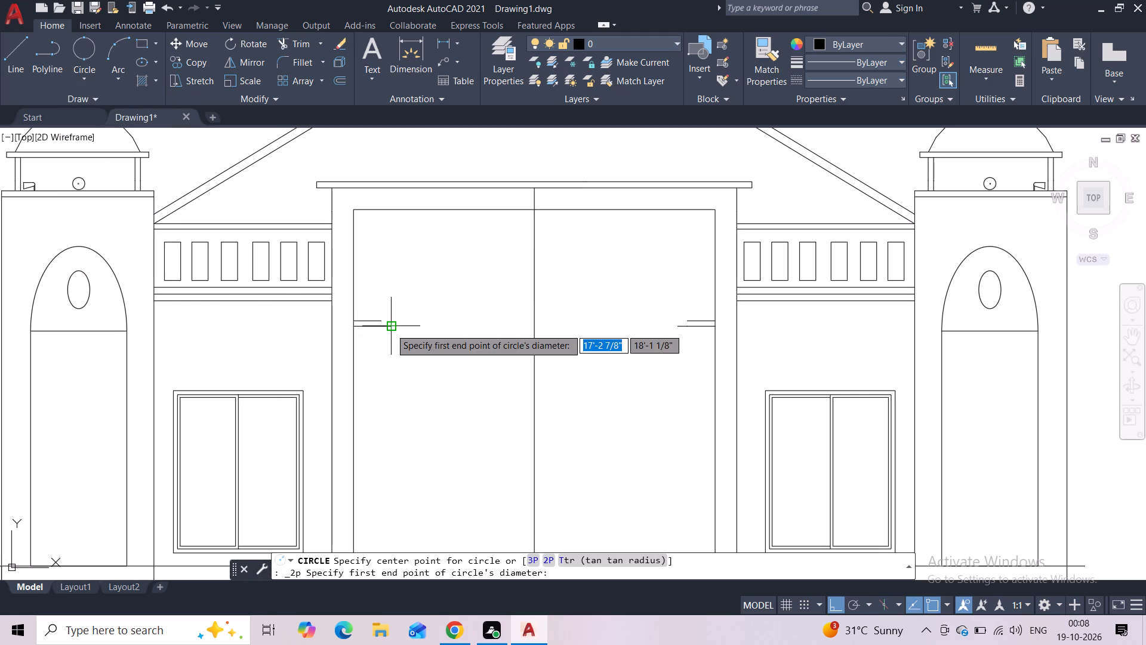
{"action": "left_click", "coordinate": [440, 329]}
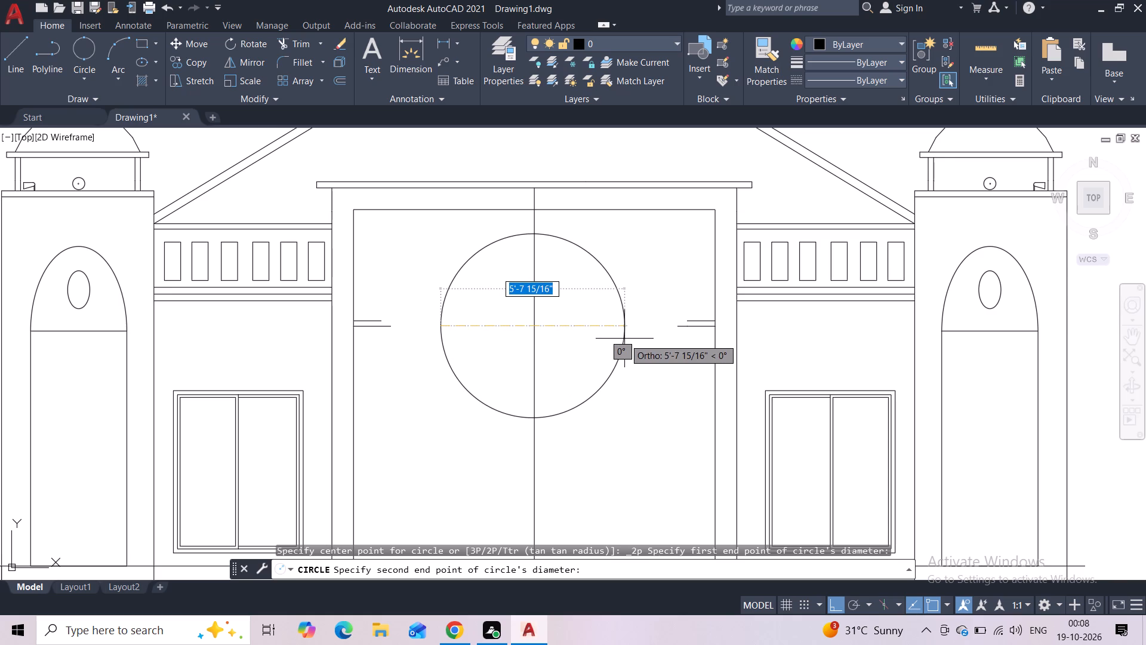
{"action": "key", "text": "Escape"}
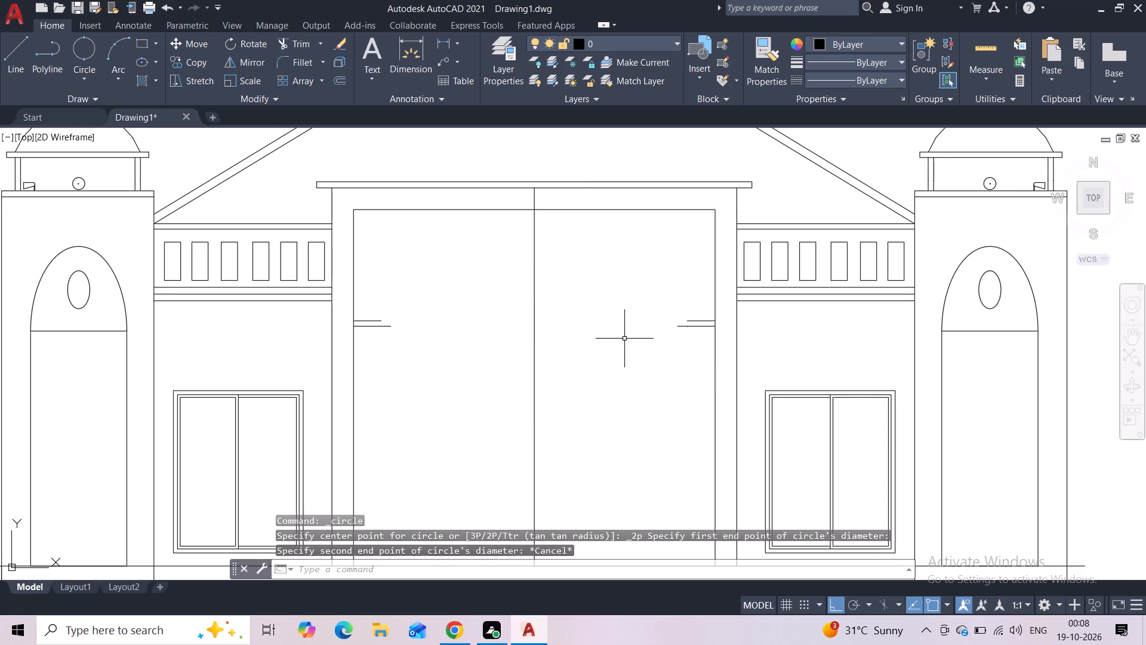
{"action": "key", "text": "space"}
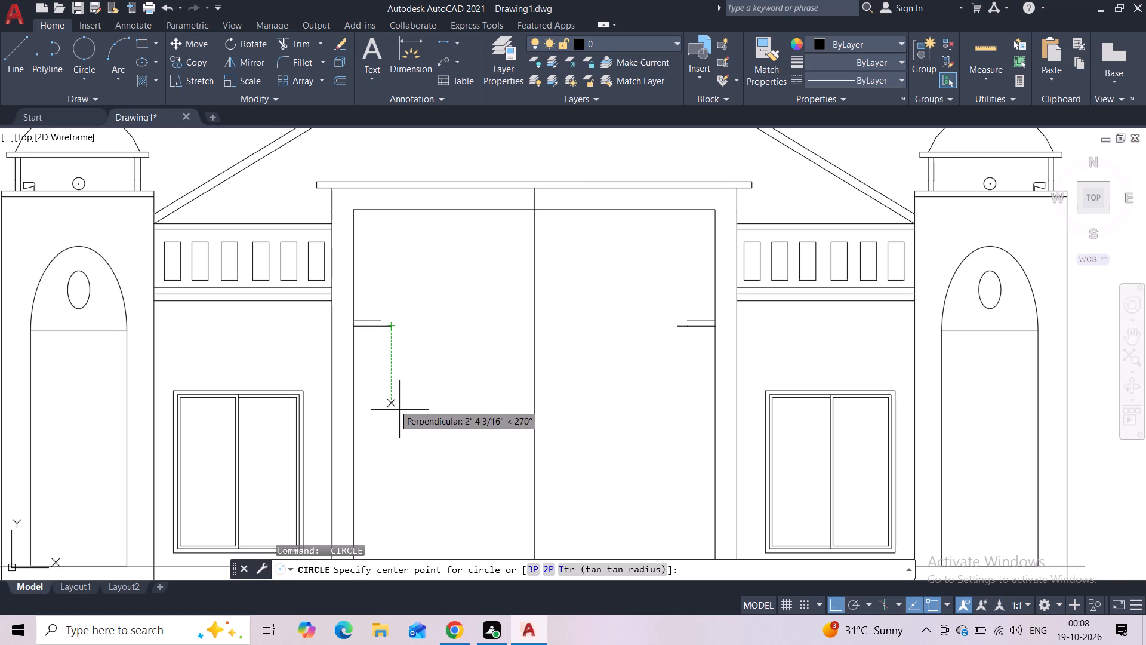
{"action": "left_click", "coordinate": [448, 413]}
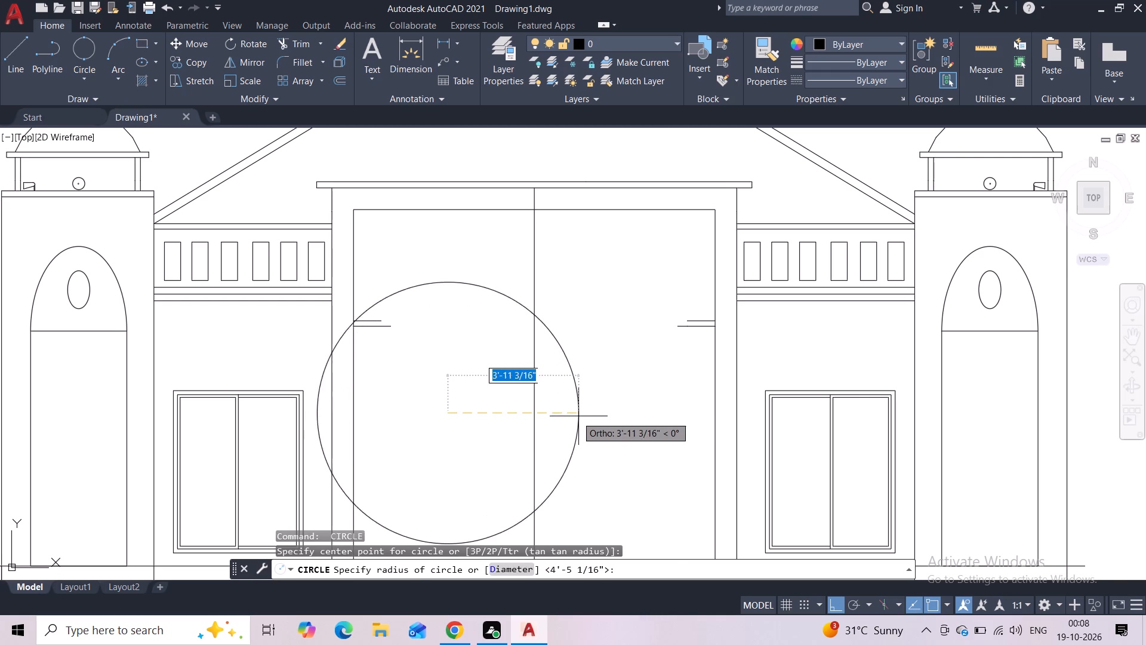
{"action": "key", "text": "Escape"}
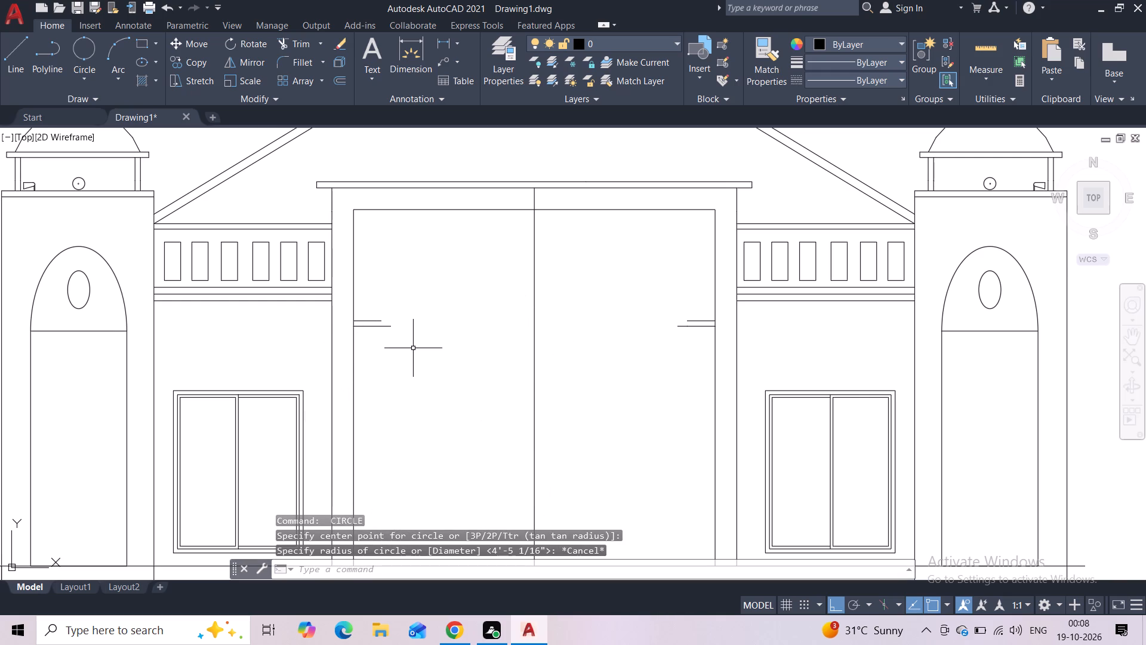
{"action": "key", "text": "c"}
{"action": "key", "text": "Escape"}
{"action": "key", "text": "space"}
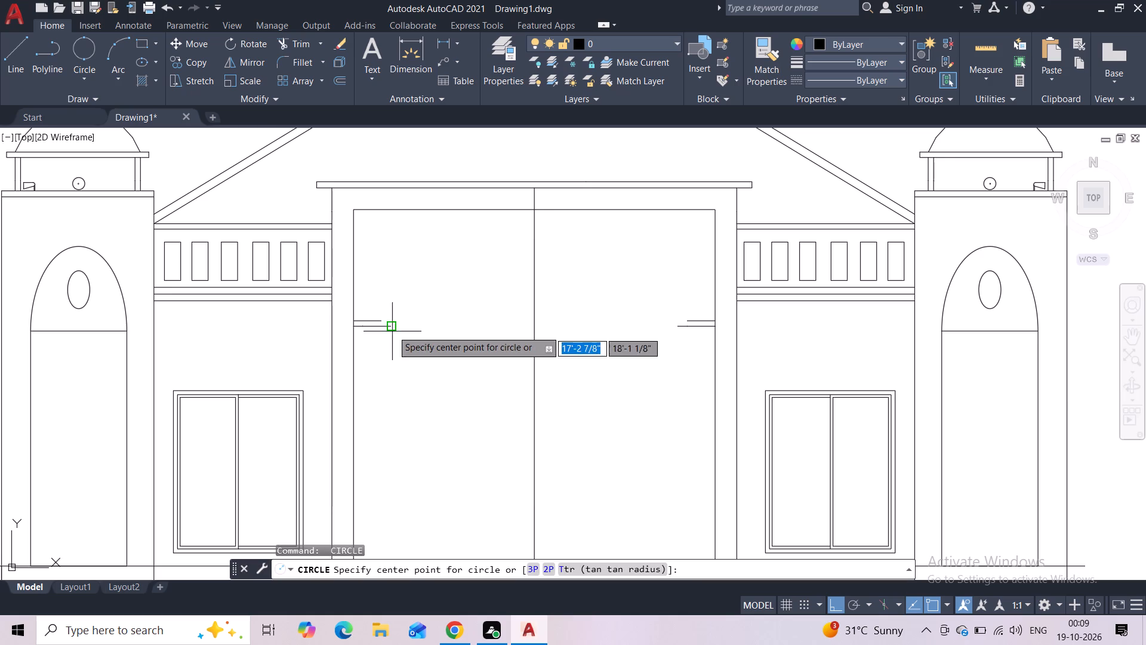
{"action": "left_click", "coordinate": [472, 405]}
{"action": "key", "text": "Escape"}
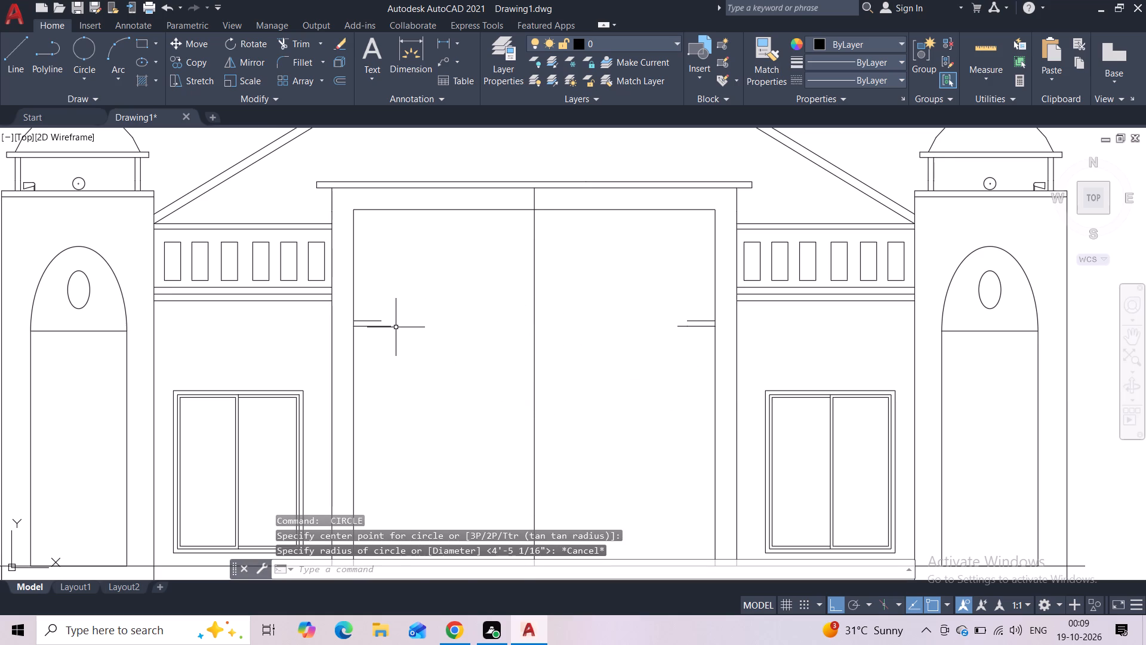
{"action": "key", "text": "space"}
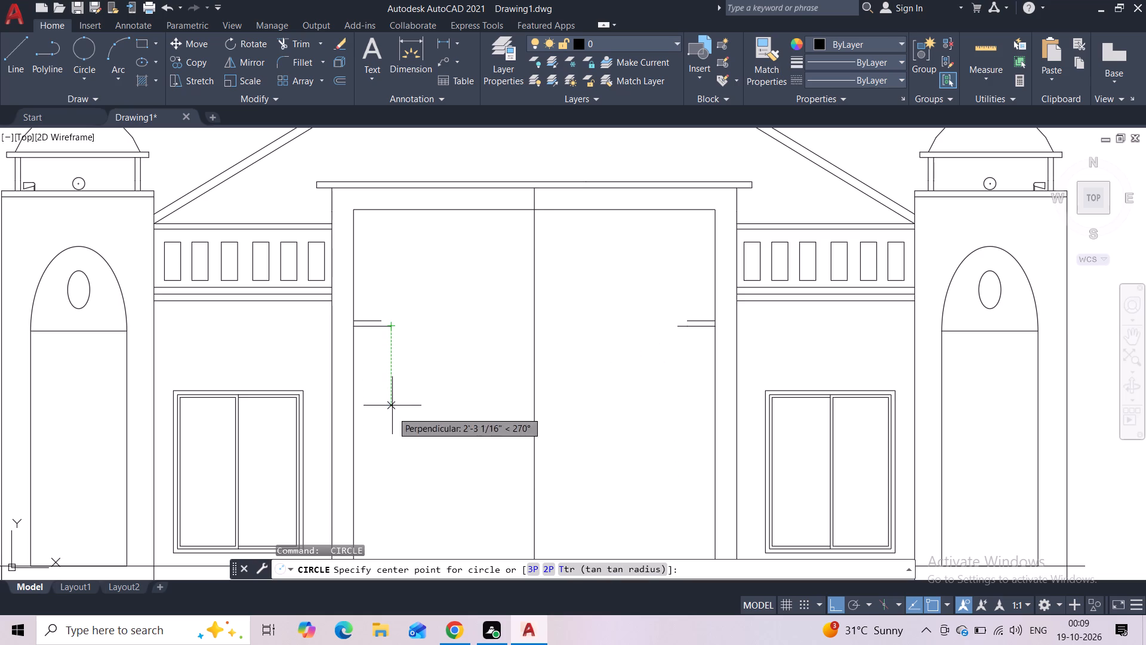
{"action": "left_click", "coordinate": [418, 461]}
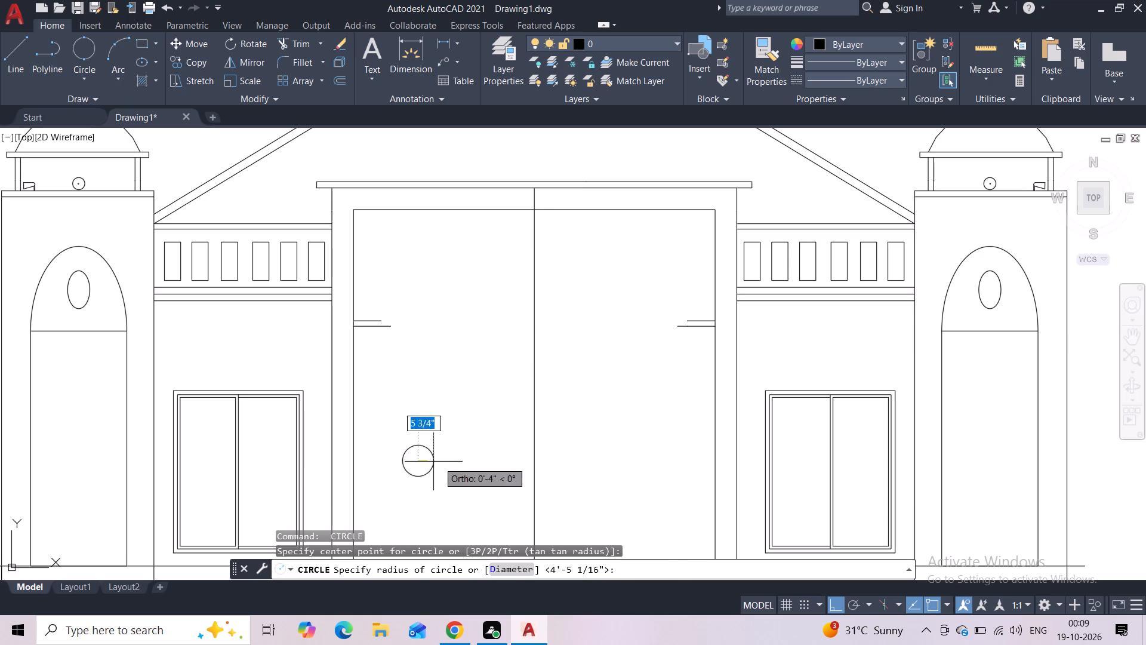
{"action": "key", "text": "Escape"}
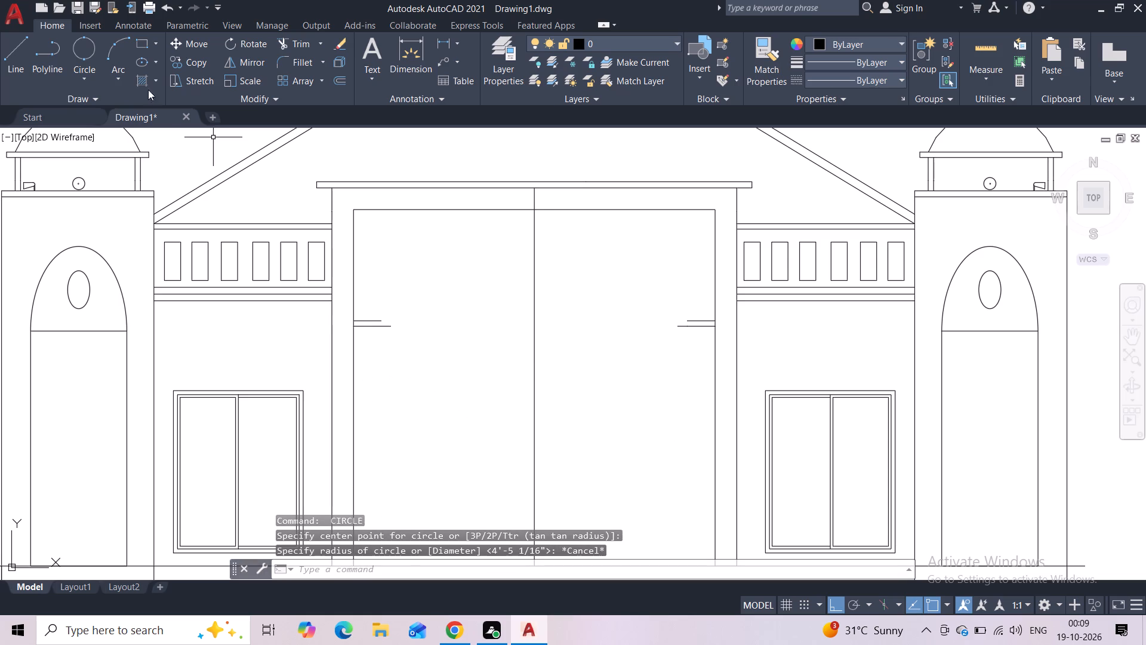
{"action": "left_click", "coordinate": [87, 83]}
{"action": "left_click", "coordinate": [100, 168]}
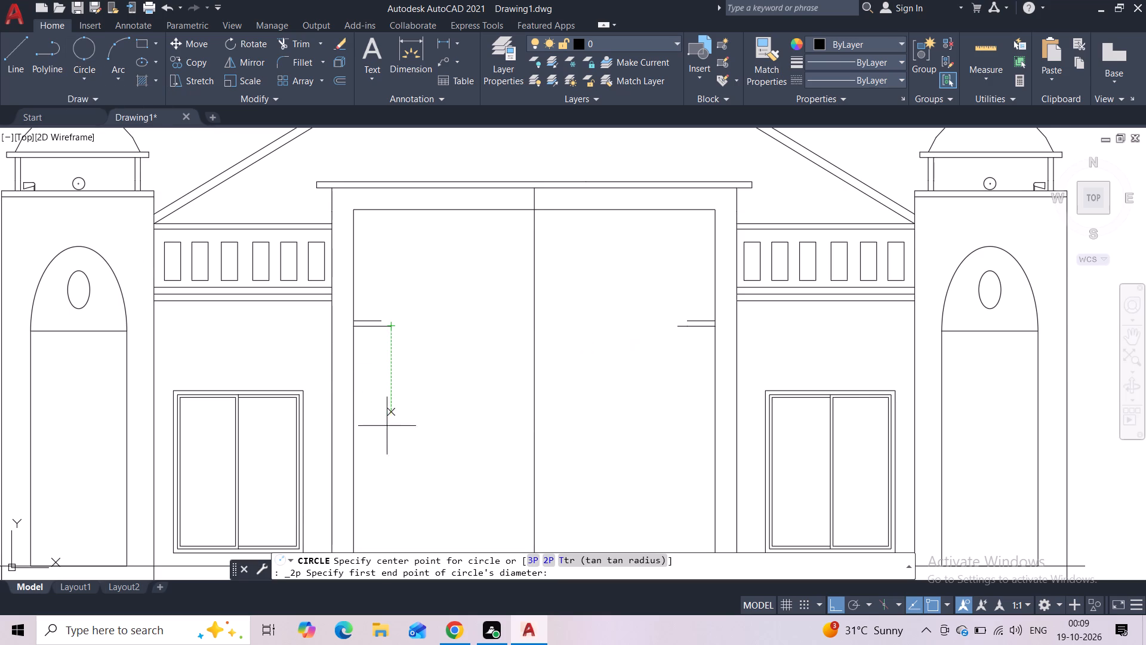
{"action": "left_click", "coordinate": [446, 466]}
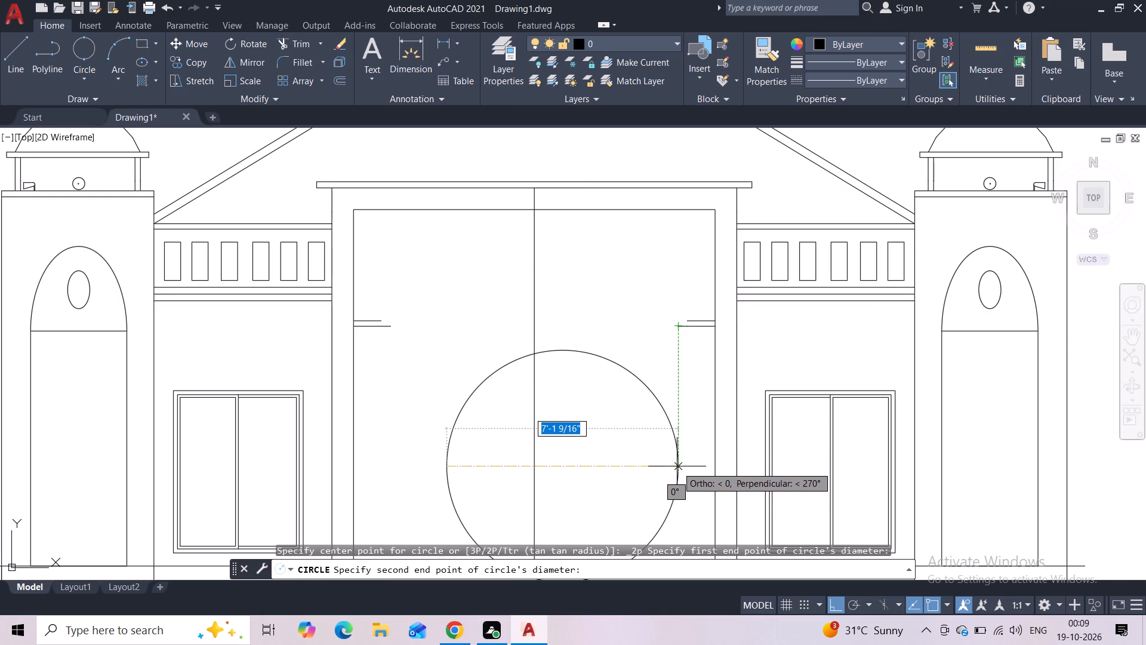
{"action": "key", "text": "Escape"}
Draw a two-point circle in the central opening, its diameter spanning the inner ends of the two lower short lines.
{"action": "middle_click_drag", "start_coordinate": [620, 450], "coordinate": [594, 354]}
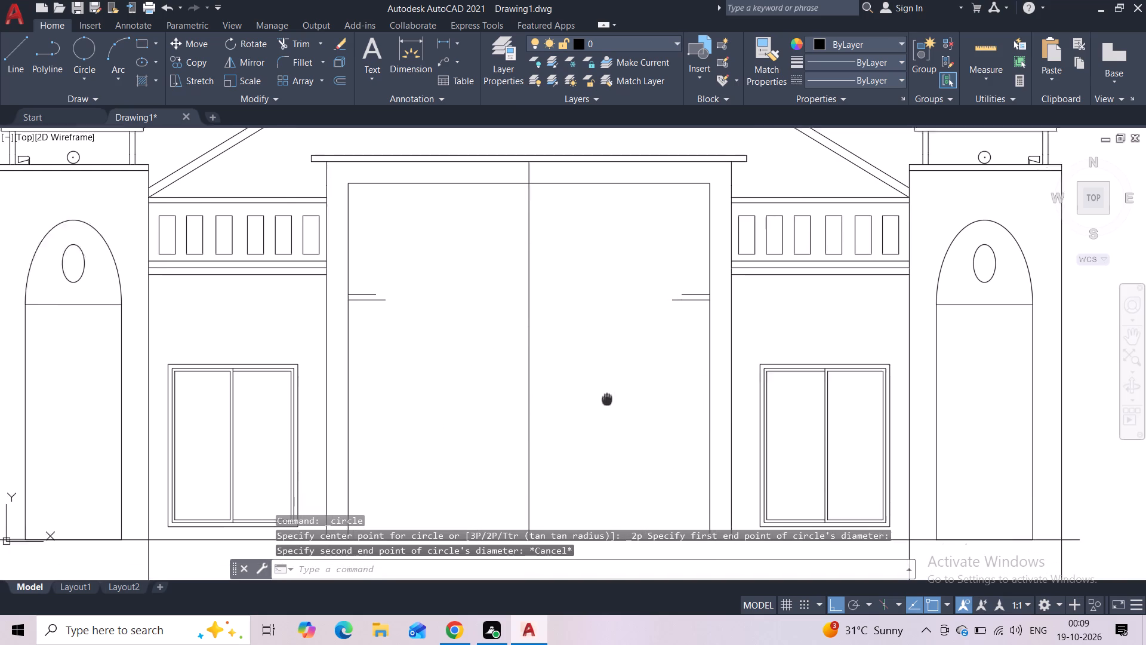
{"action": "middle_click_drag", "start_coordinate": [594, 354], "coordinate": [593, 352]}
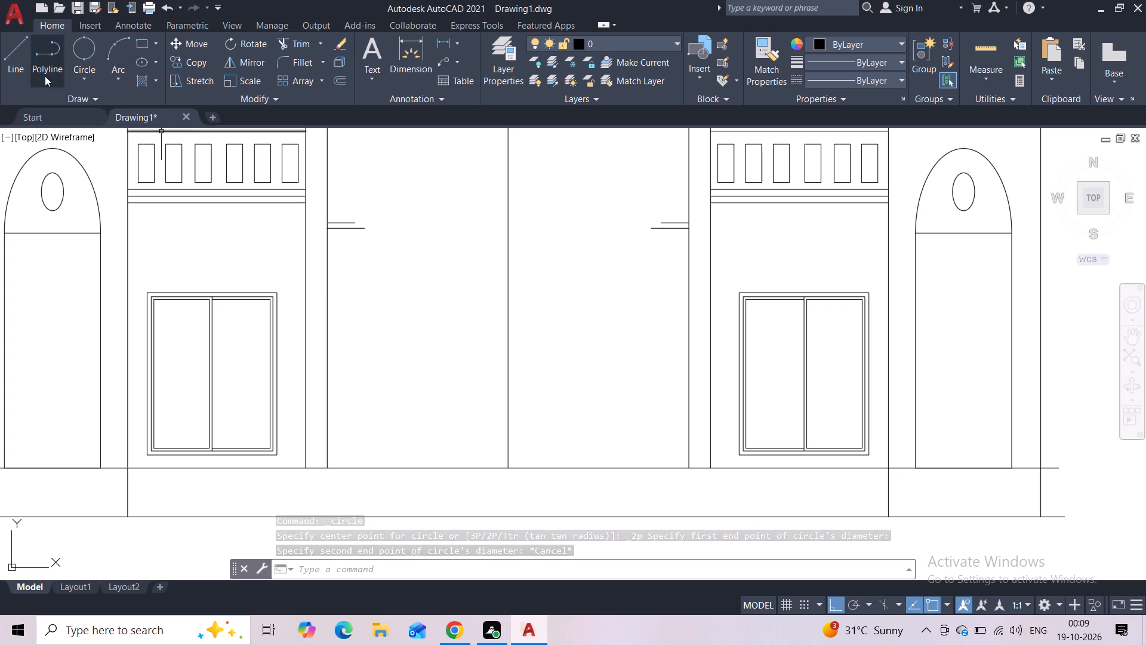
{"action": "left_click", "coordinate": [87, 75]}
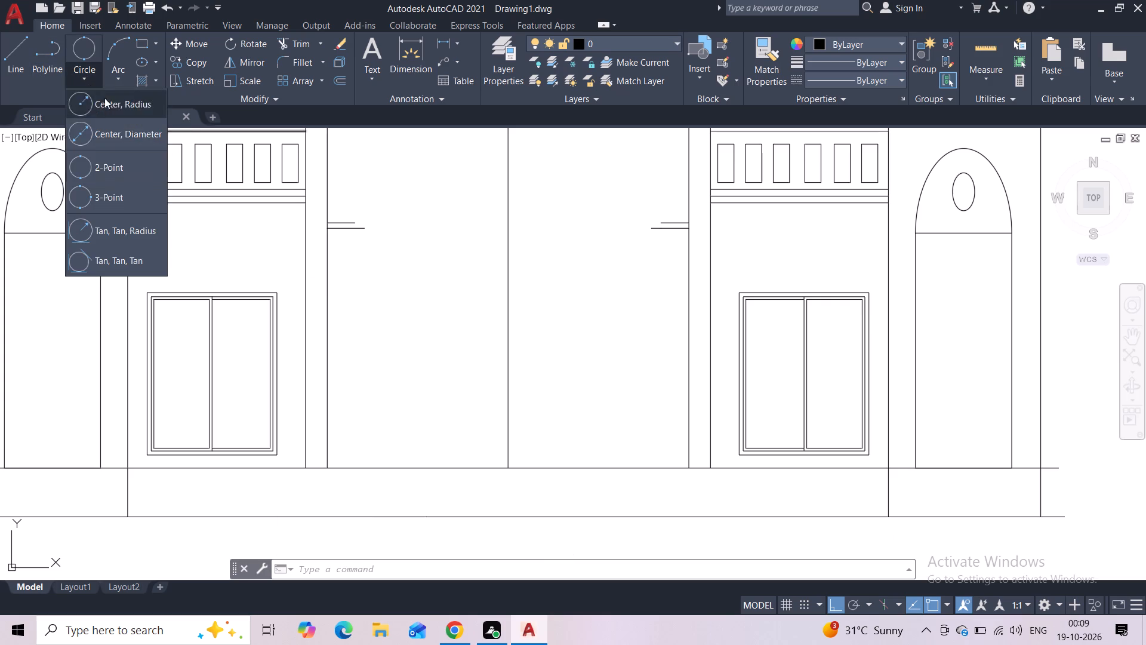
{"action": "left_click", "coordinate": [107, 170]}
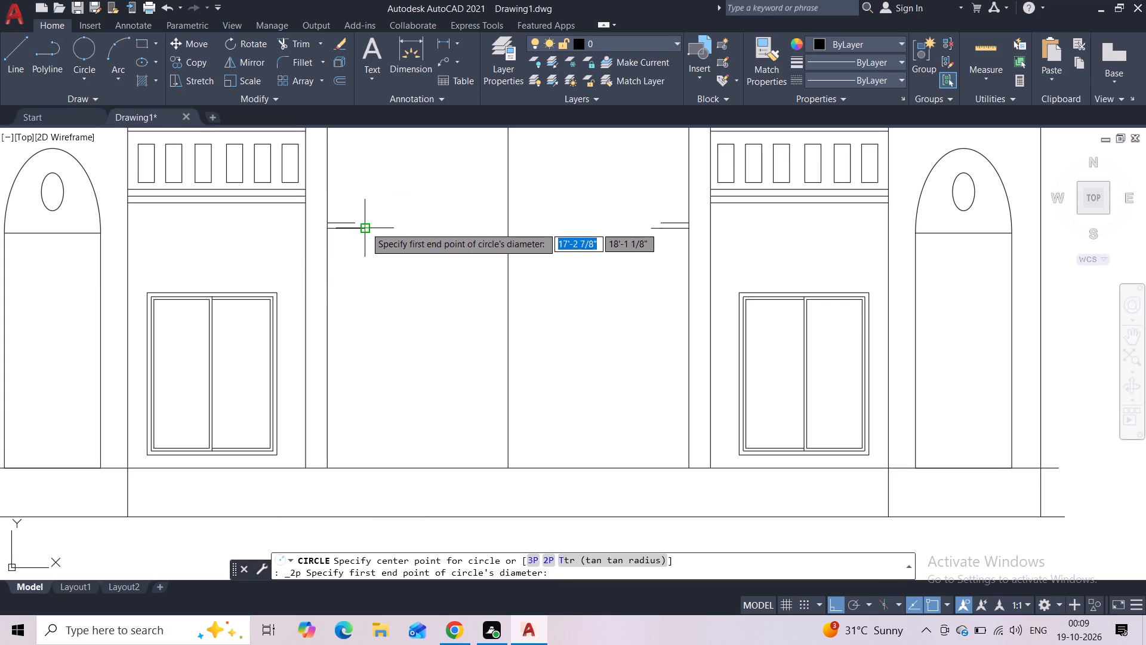
{"action": "left_click", "coordinate": [365, 227]}
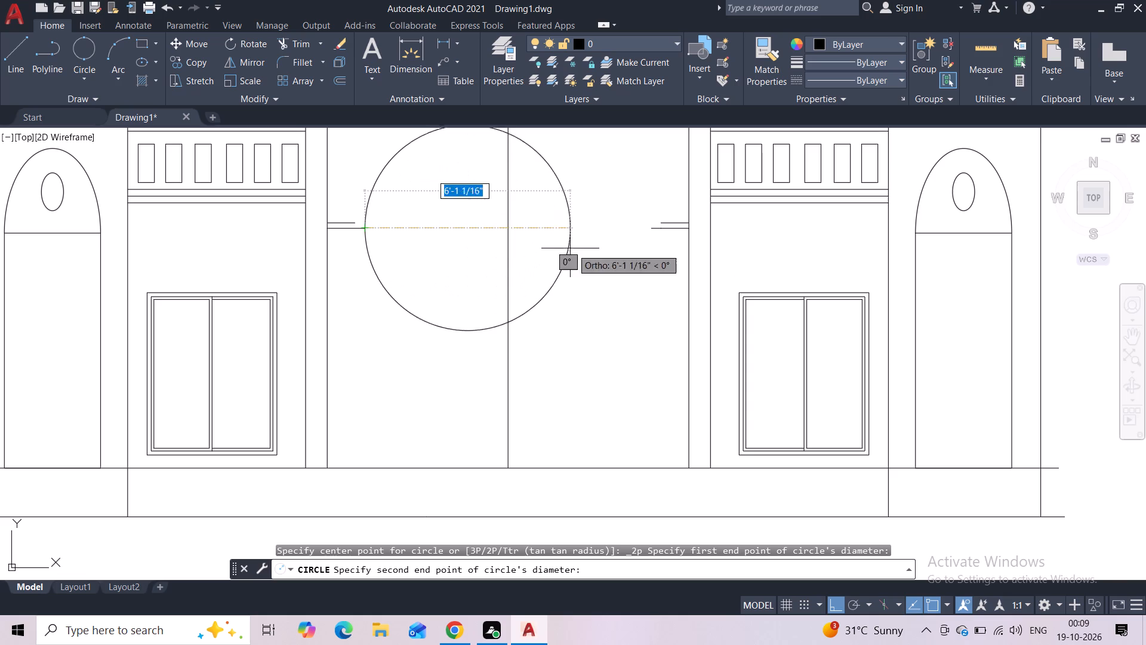
{"action": "left_click", "coordinate": [649, 229]}
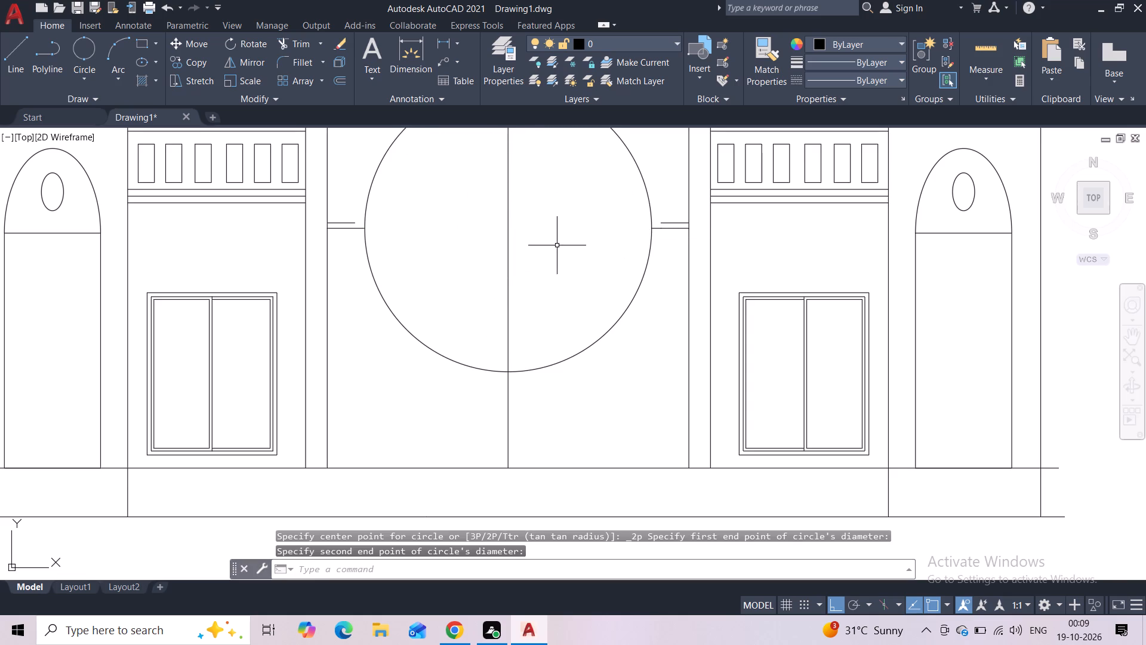
{"action": "middle_click_drag", "start_coordinate": [554, 263], "coordinate": [541, 400]}
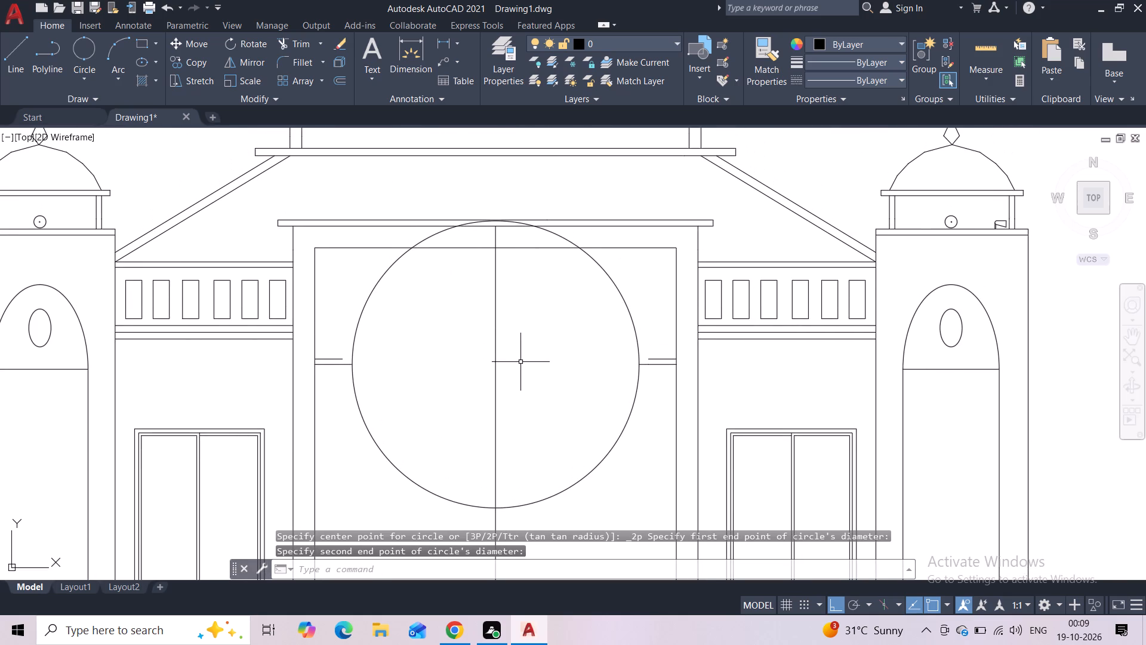
Move the circle straight down so its top sits about midway between the opening's top edge and the short lines.
{"action": "left_click", "coordinate": [403, 252]}
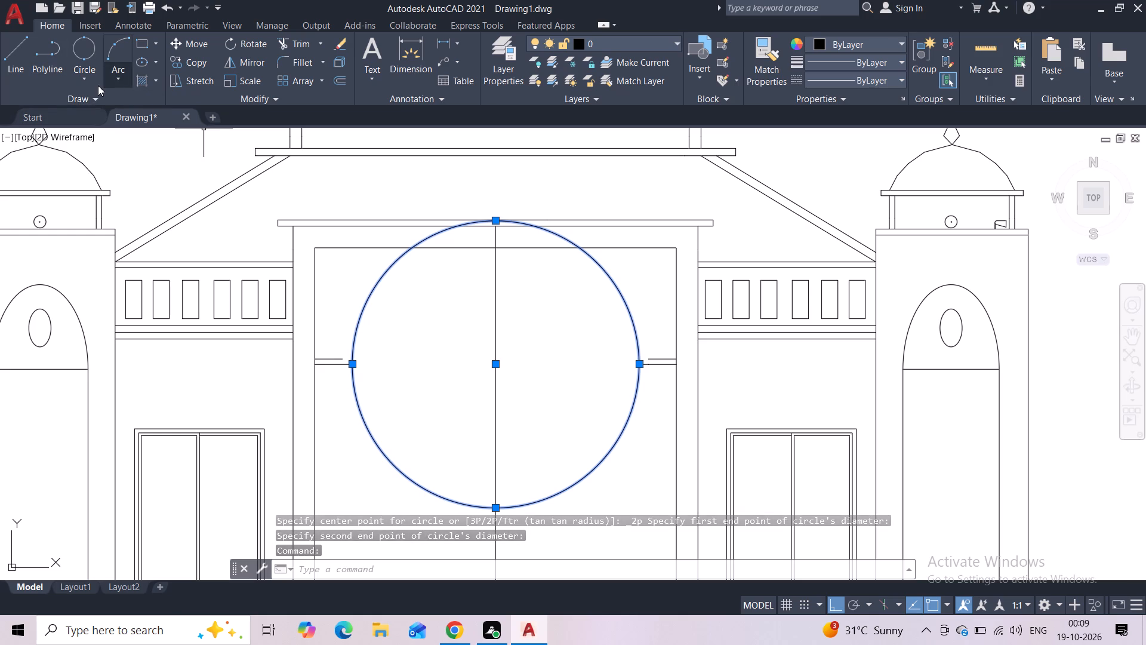
{"action": "left_click", "coordinate": [195, 44]}
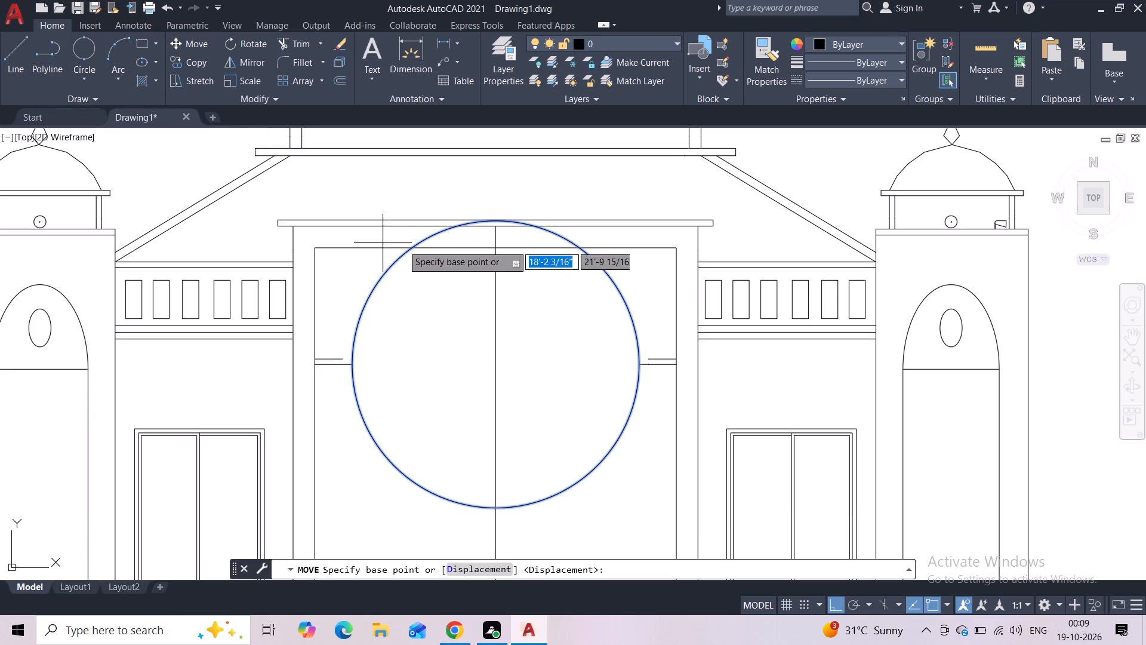
{"action": "left_click", "coordinate": [495, 218]}
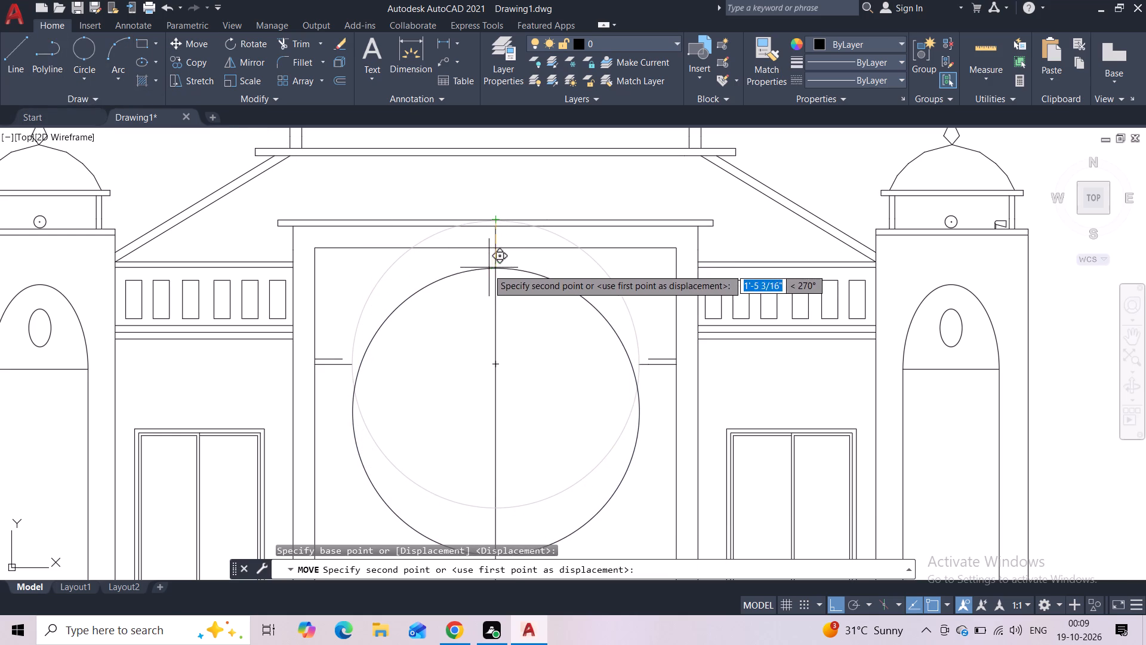
{"action": "left_click", "coordinate": [481, 300]}
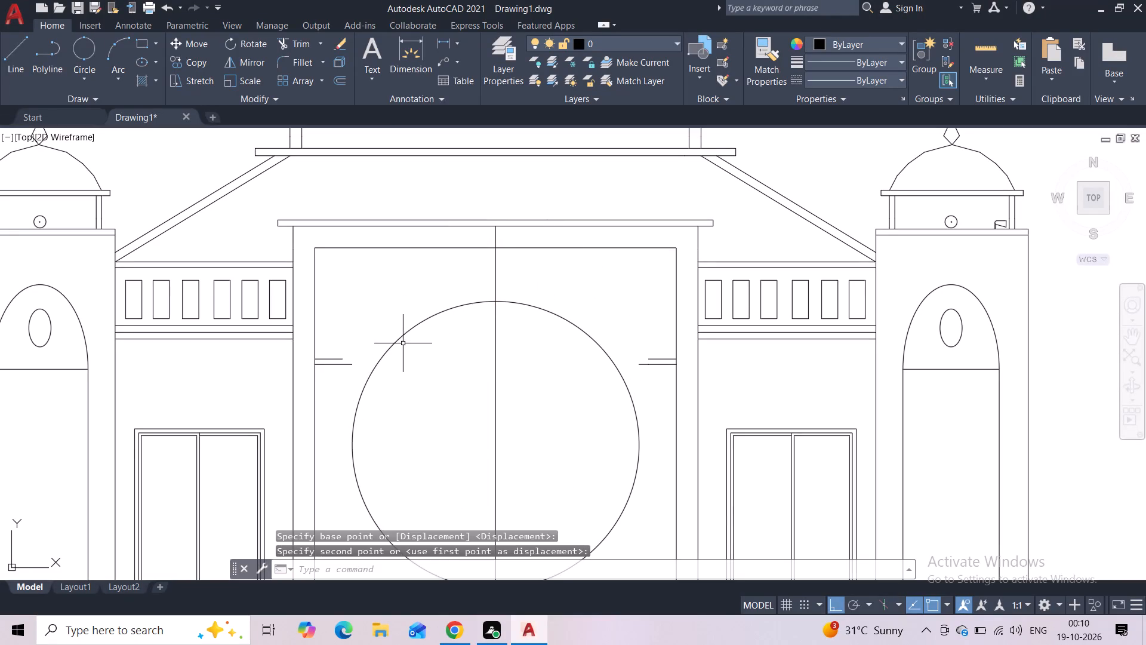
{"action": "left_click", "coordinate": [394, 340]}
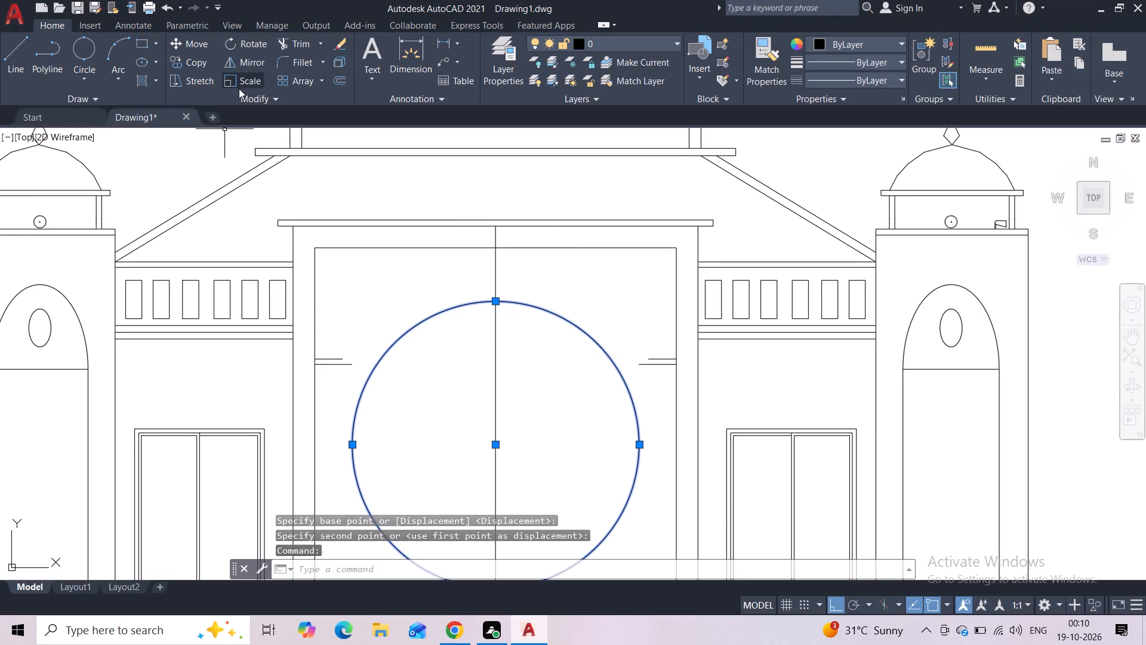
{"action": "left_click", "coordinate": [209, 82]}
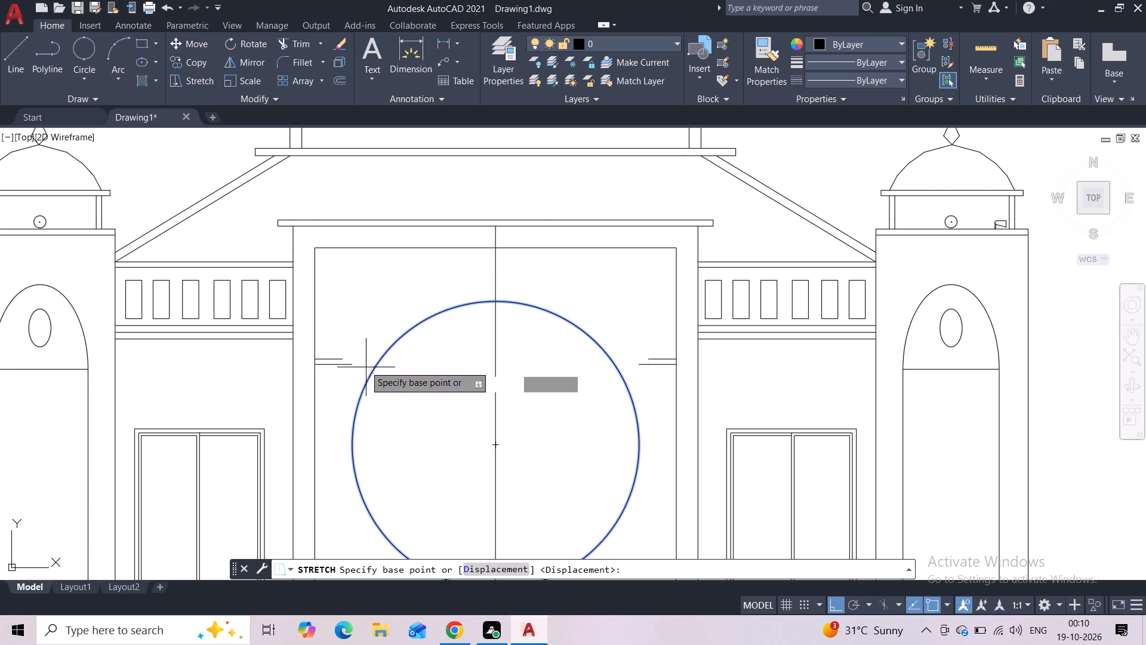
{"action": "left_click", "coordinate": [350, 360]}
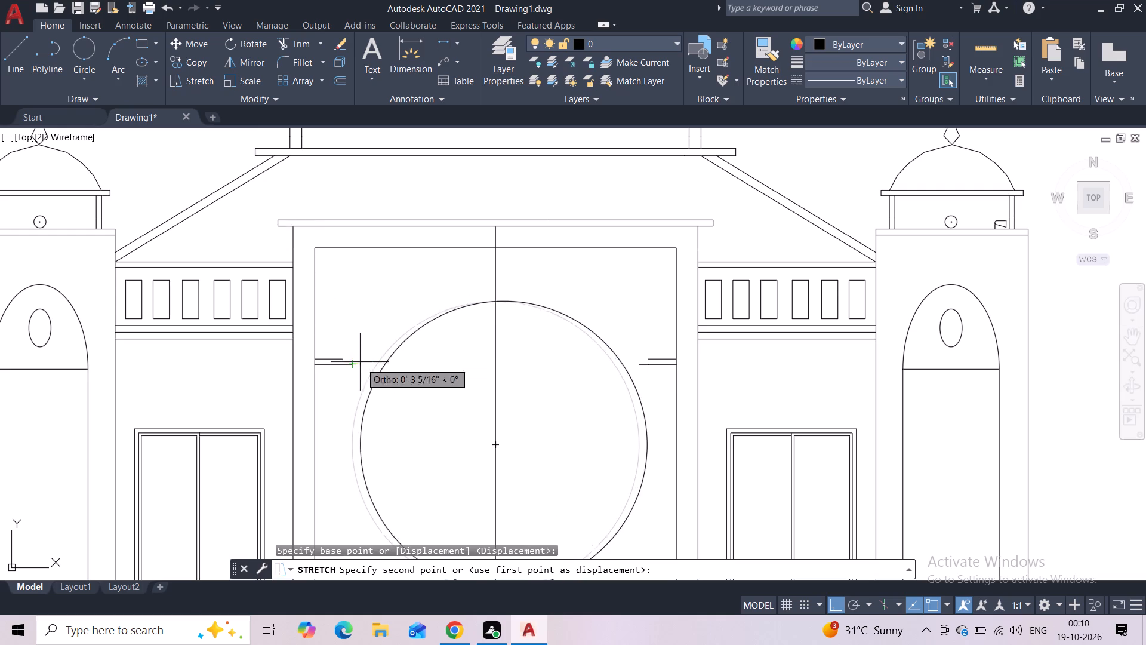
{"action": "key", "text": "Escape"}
Scale the circle up about its centre to a radius of about 5', so it reaches the lower short lines' inner ends.
{"action": "left_click", "coordinate": [375, 355]}
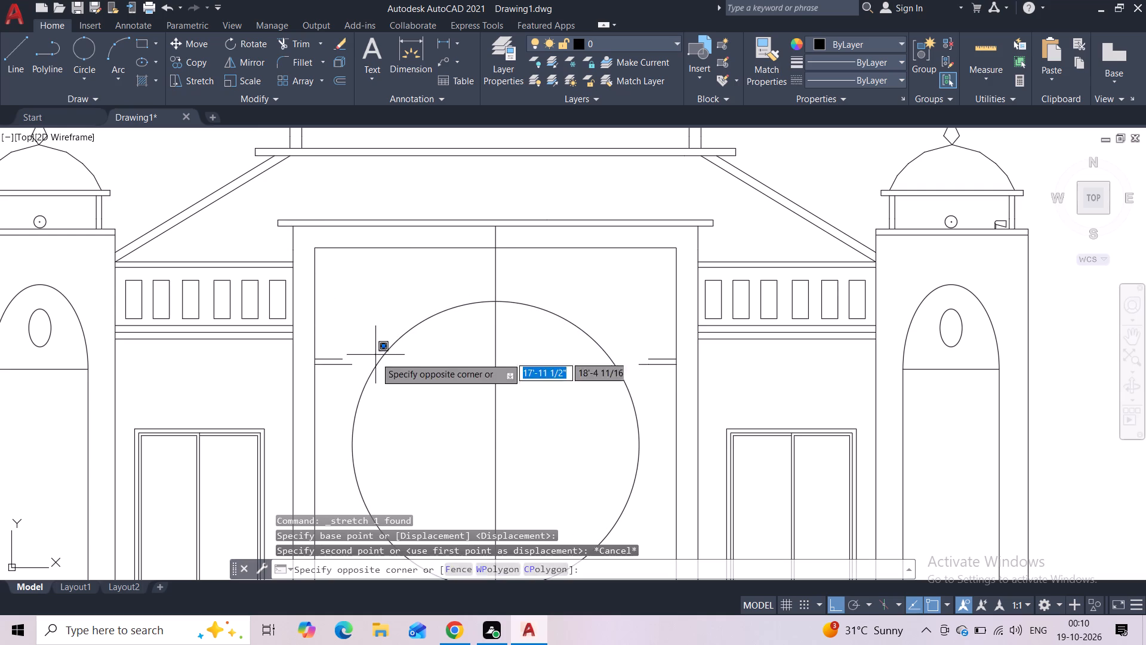
{"action": "left_click", "coordinate": [386, 371]}
{"action": "left_click", "coordinate": [391, 341]}
{"action": "left_click", "coordinate": [390, 367]}
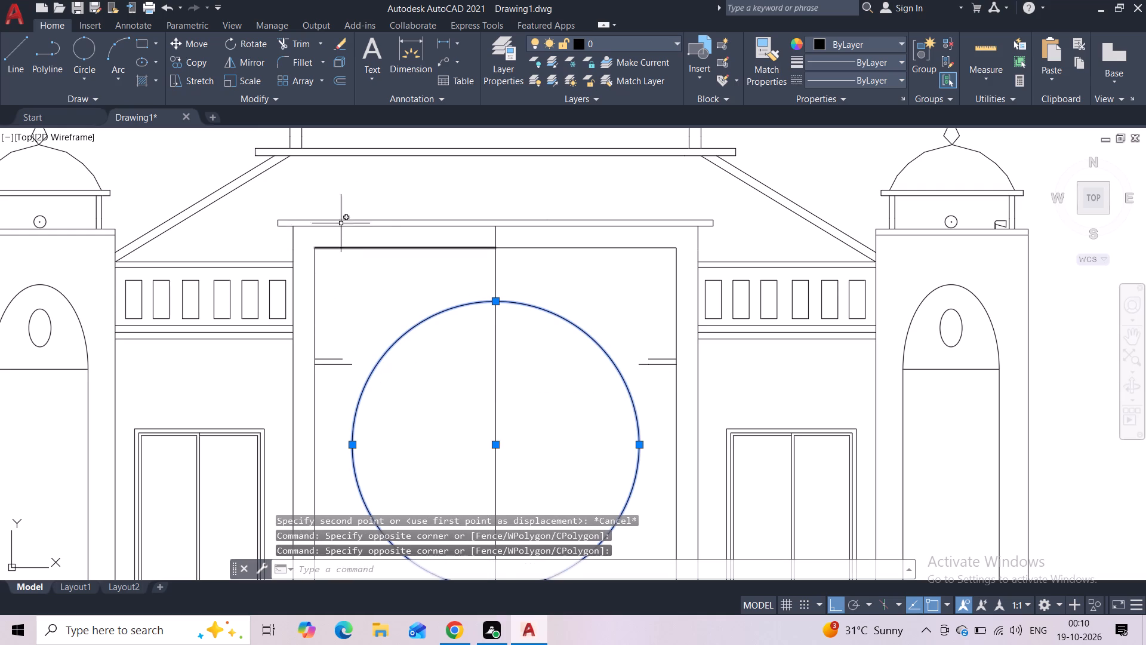
{"action": "left_click", "coordinate": [228, 88]}
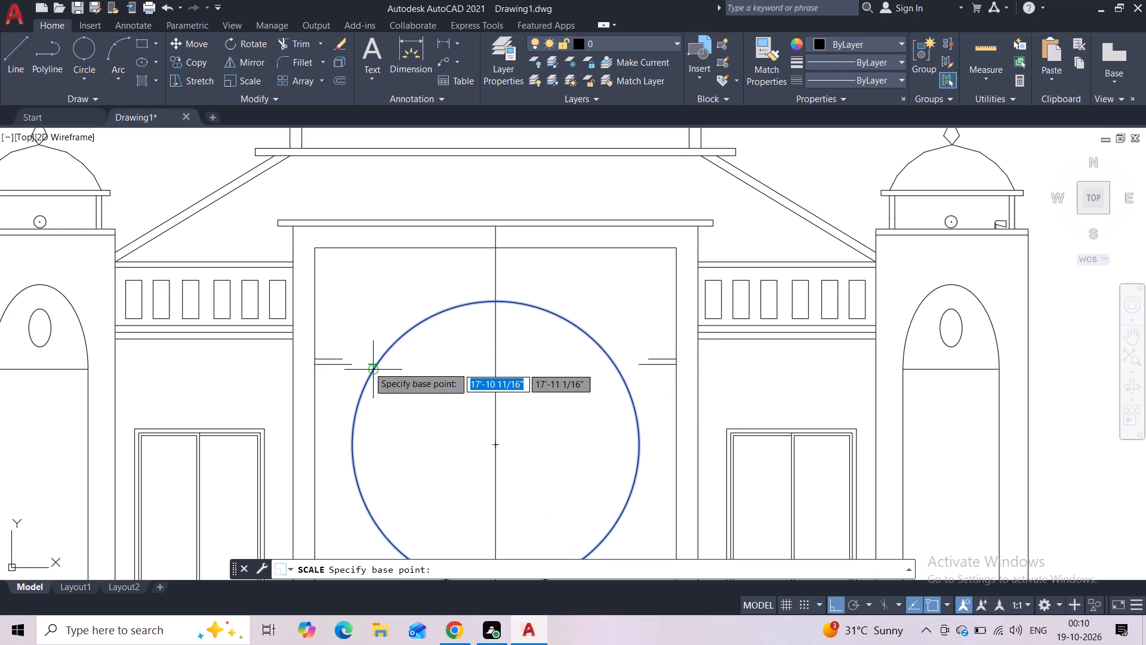
{"action": "left_click", "coordinate": [498, 448]}
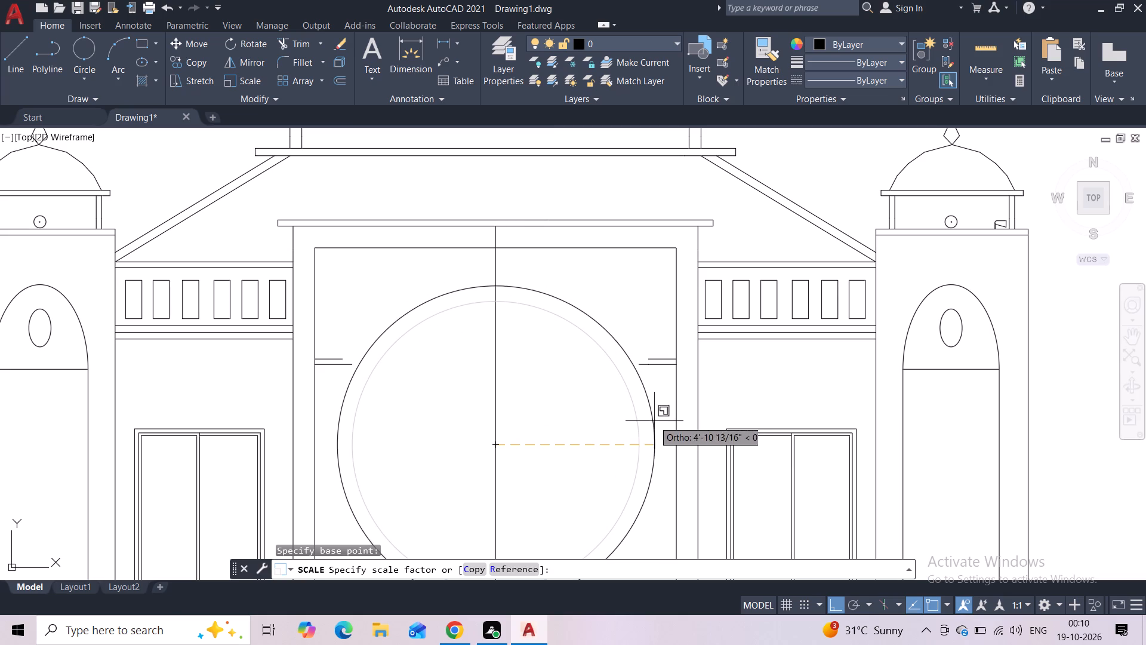
{"action": "scroll", "coordinate": [655, 426], "scroll_direction": "up", "scroll_amount": 2}
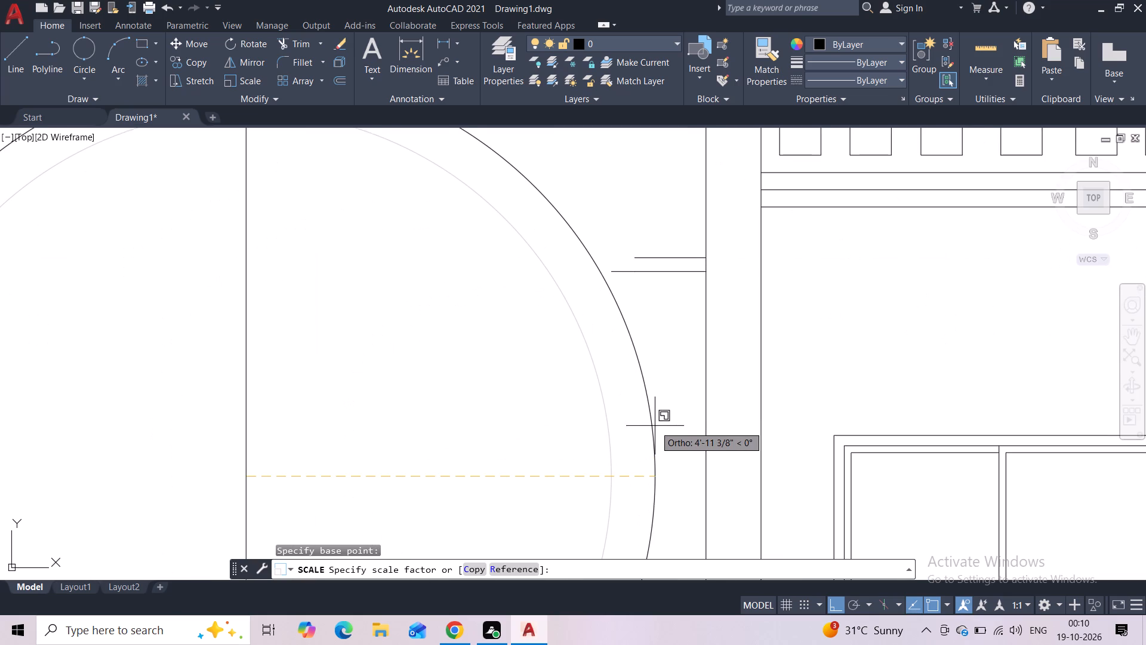
{"action": "left_click", "coordinate": [663, 429]}
{"action": "scroll", "coordinate": [614, 422], "scroll_direction": "down", "scroll_amount": 2}
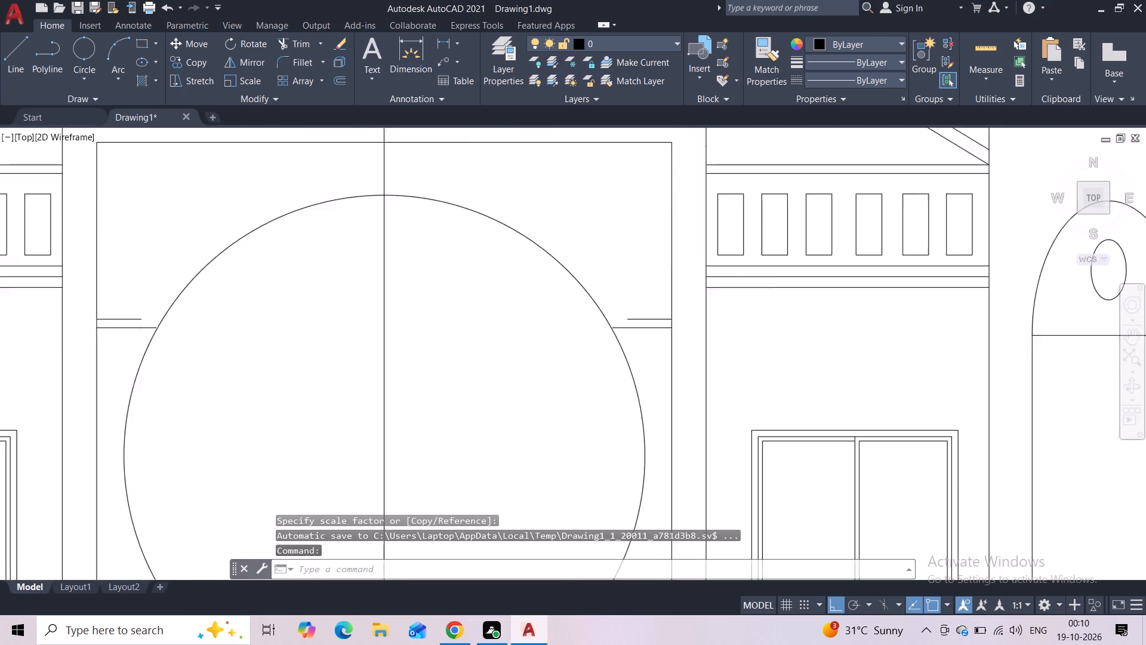
Extend the left lower short line to meet the enlarged circle.
{"action": "scroll", "coordinate": [614, 422], "scroll_direction": "down", "scroll_amount": 1}
{"action": "middle_click_drag", "start_coordinate": [567, 420], "coordinate": [514, 326]}
{"action": "left_click", "coordinate": [278, 45]}
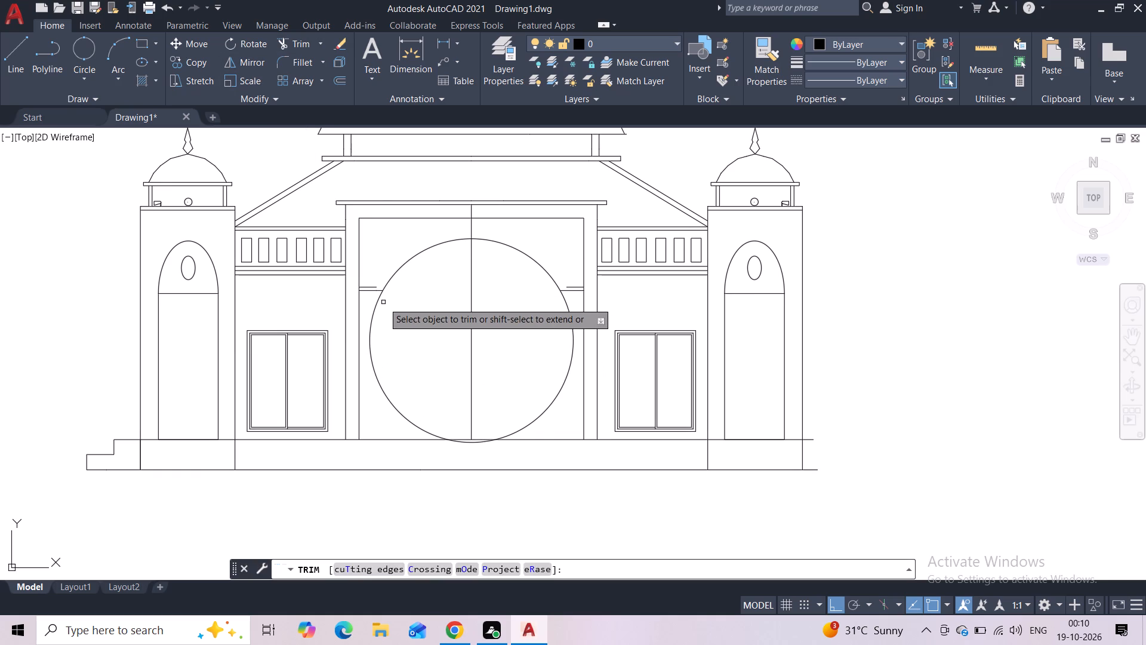
{"action": "key", "text": "Escape"}
{"action": "scroll", "coordinate": [375, 296], "scroll_direction": "up", "scroll_amount": 8}
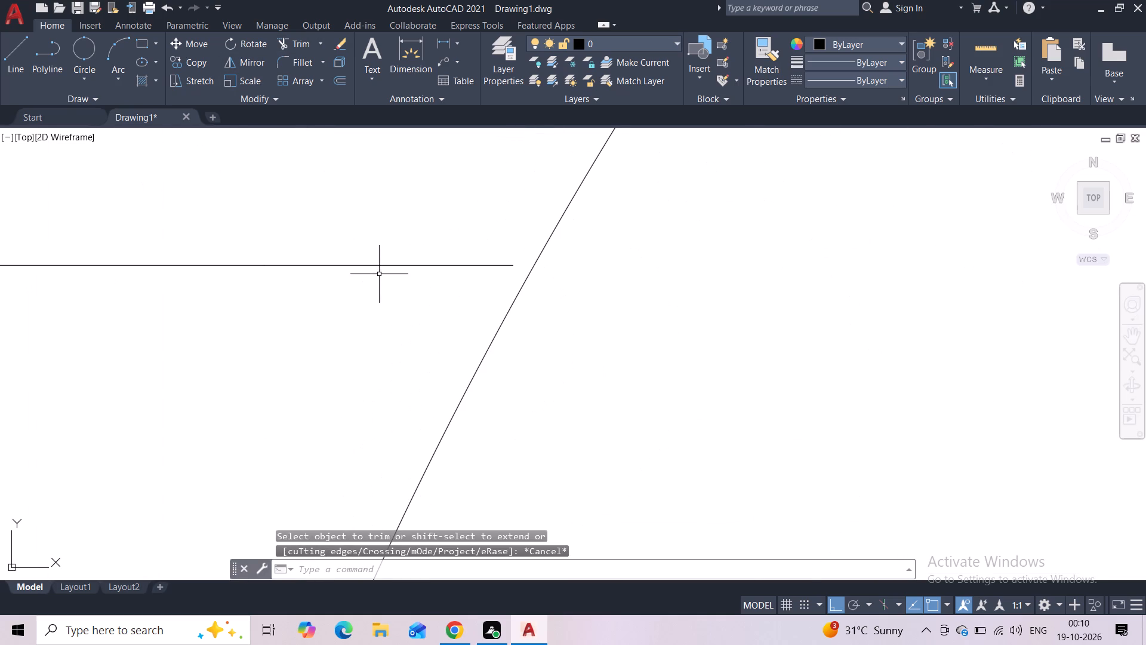
{"action": "type", "text": "ex"}
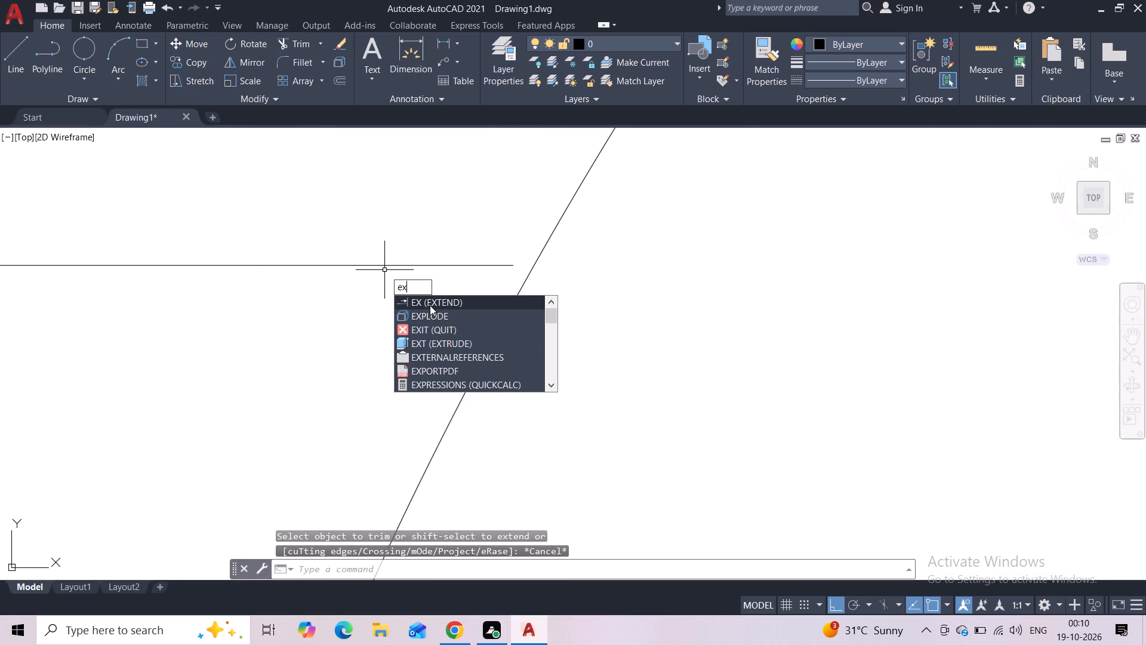
{"action": "left_click", "coordinate": [429, 305]}
{"action": "left_click", "coordinate": [485, 265]}
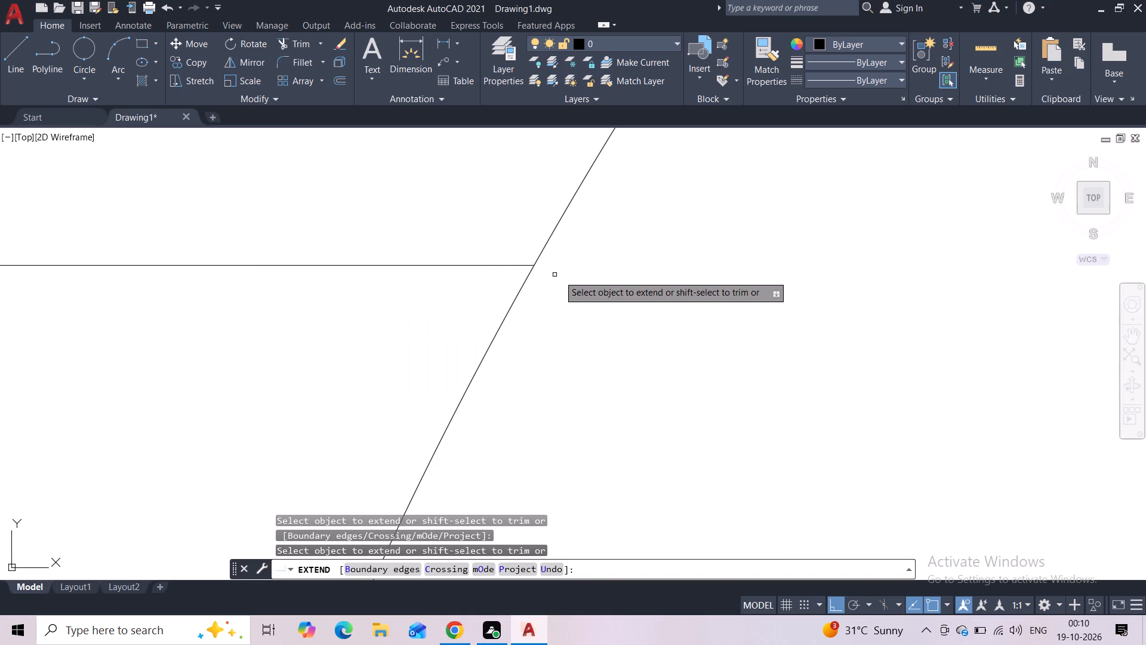
Extend the right lower short line to meet the circle.
{"action": "scroll", "coordinate": [609, 285], "scroll_direction": "down", "scroll_amount": 1}
{"action": "middle_click_drag", "start_coordinate": [609, 288], "coordinate": [0, 252]}
{"action": "scroll", "coordinate": [305, 253], "scroll_direction": "down", "scroll_amount": 10}
{"action": "scroll", "coordinate": [556, 287], "scroll_direction": "down", "scroll_amount": 2}
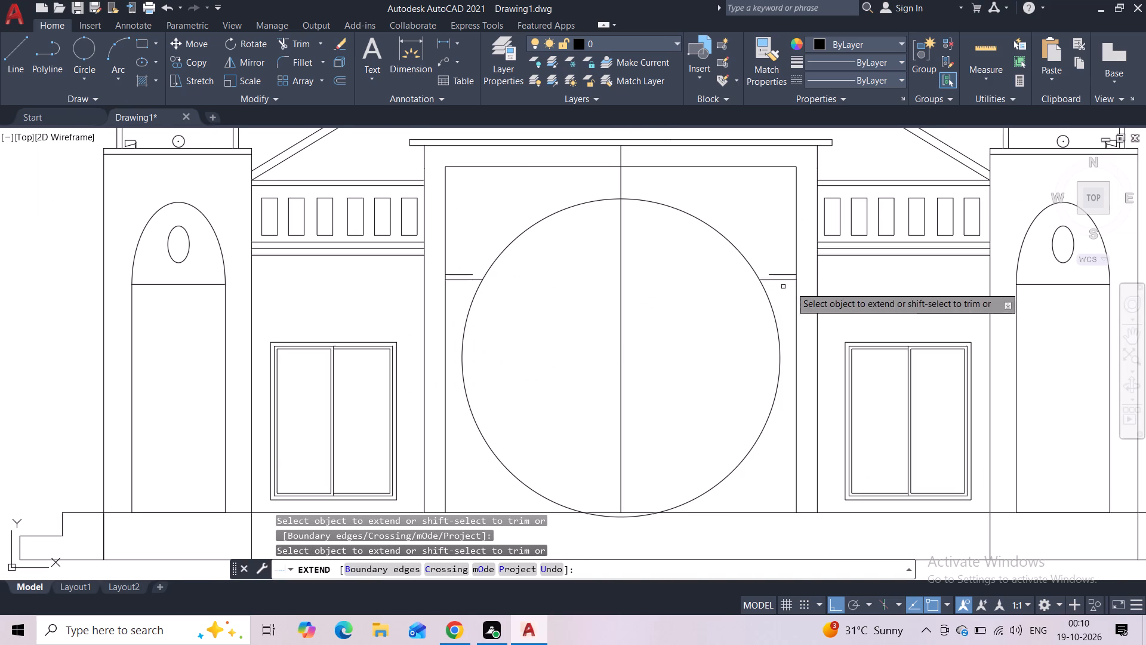
{"action": "scroll", "coordinate": [771, 292], "scroll_direction": "up", "scroll_amount": 3}
{"action": "scroll", "coordinate": [734, 253], "scroll_direction": "up", "scroll_amount": 4}
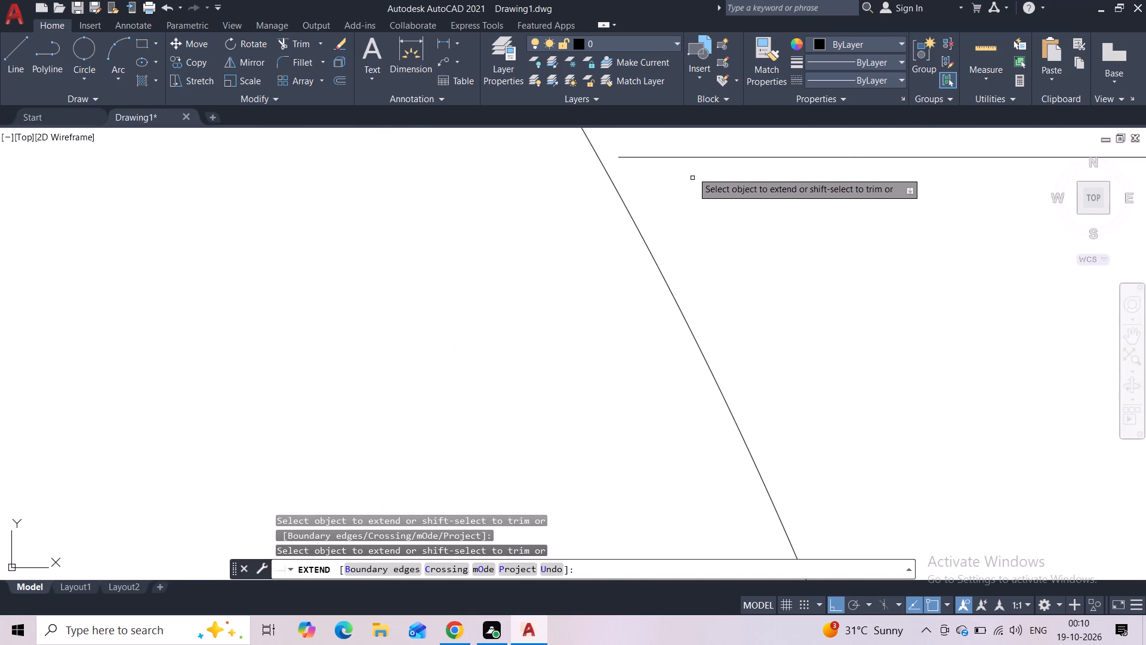
{"action": "left_click", "coordinate": [690, 158]}
{"action": "key", "text": "Escape"}
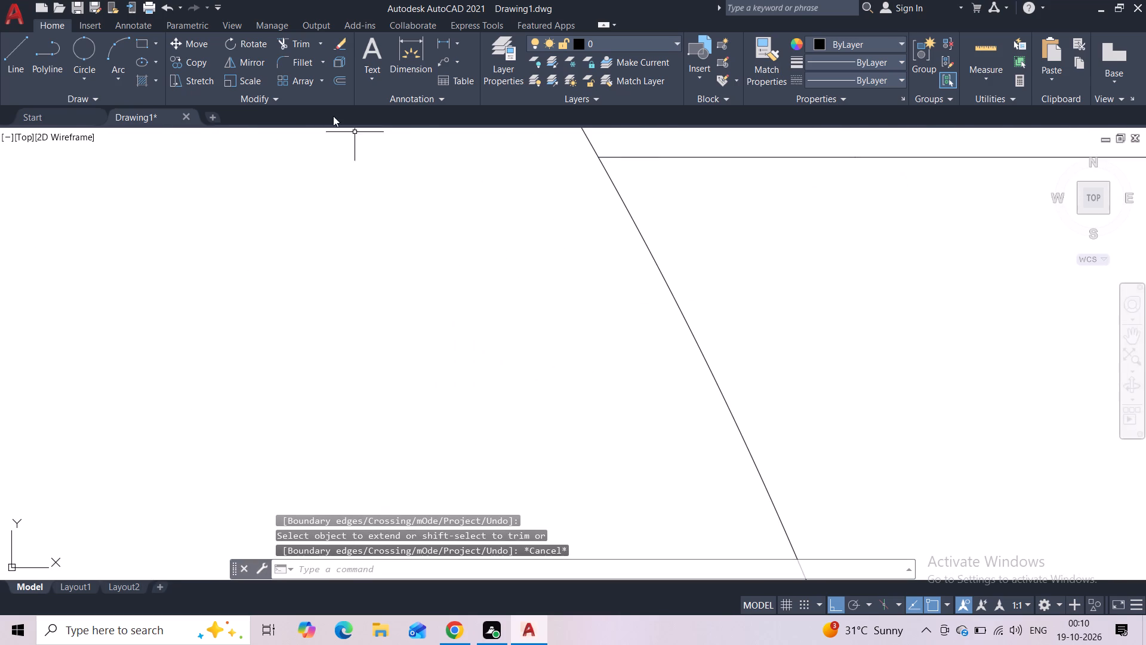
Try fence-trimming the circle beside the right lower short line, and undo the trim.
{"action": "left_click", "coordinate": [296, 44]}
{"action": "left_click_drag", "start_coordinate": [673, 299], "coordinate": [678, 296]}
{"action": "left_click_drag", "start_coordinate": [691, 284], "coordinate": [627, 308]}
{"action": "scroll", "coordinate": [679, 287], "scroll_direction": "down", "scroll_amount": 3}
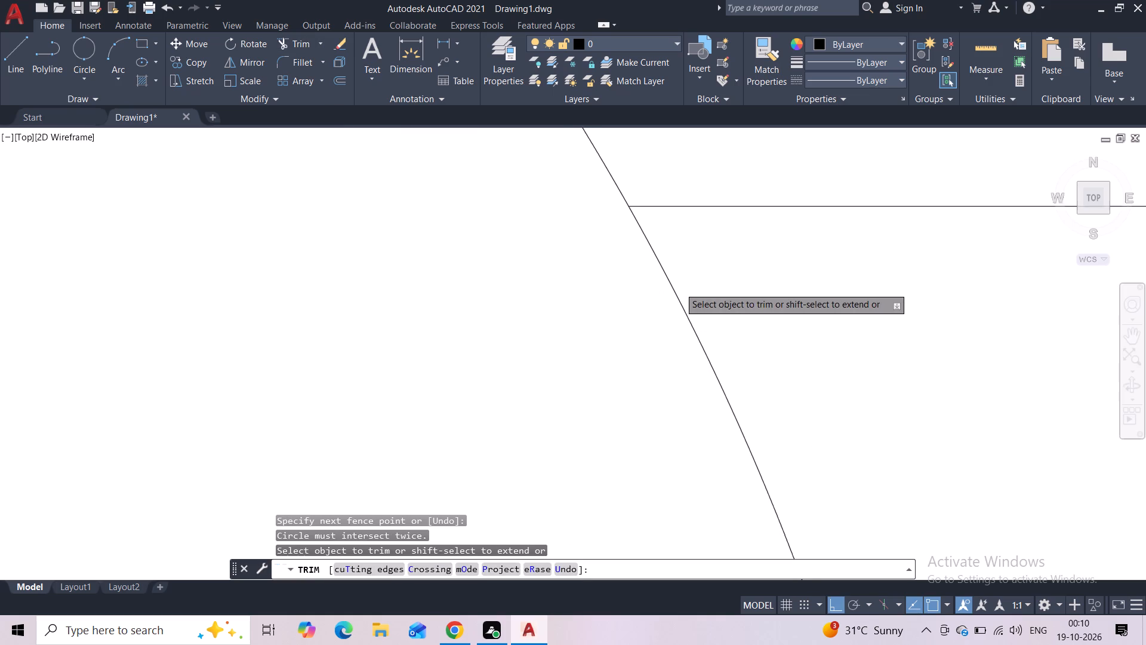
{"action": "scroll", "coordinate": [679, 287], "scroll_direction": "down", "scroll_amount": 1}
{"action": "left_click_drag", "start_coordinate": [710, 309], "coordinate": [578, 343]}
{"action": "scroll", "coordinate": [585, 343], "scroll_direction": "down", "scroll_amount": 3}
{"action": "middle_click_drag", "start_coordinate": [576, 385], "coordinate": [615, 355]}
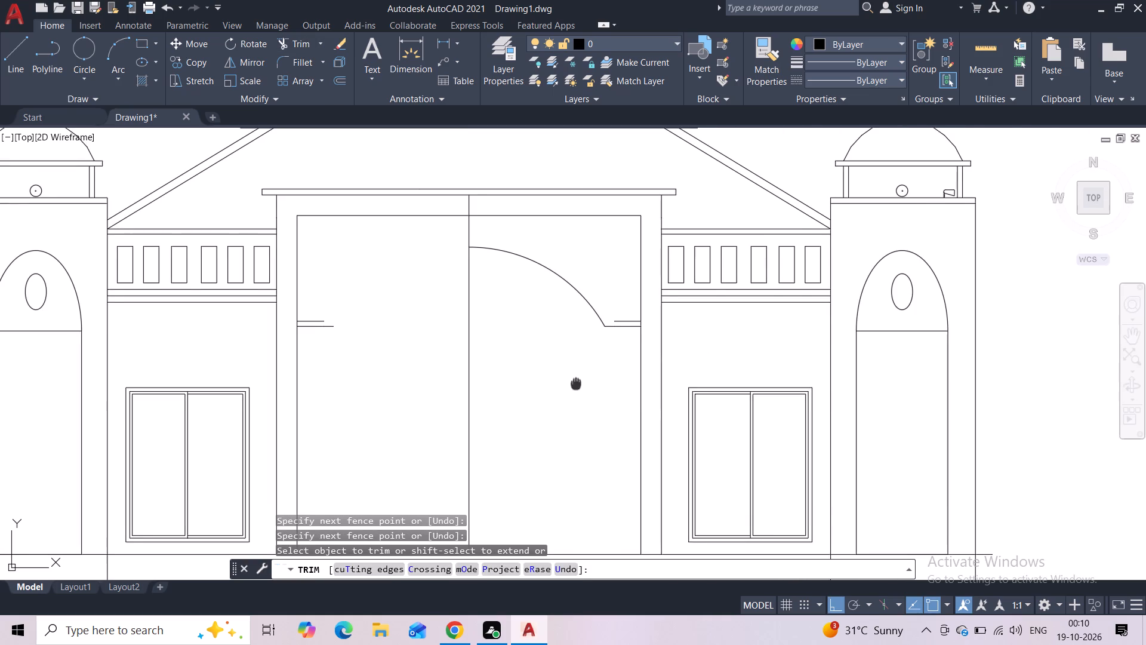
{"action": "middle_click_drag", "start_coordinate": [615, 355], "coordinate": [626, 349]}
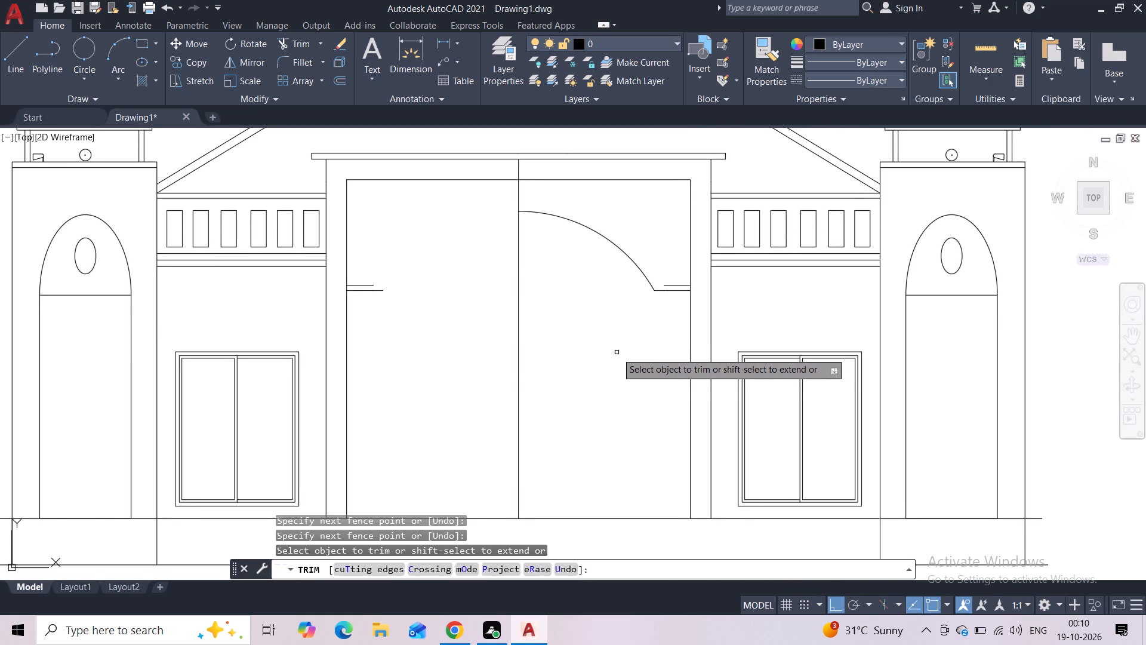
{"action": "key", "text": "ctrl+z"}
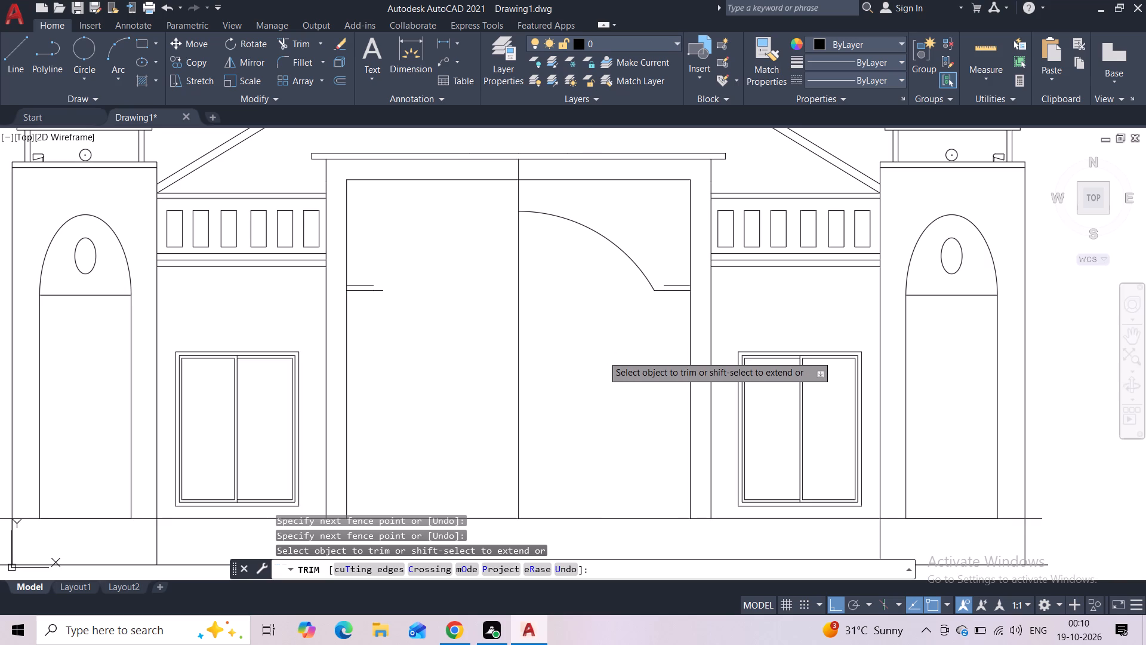
Trim away the circle's left and right sides from the lower short lines down to the ground line, keeping the upper arch.
{"action": "scroll", "coordinate": [605, 357], "scroll_direction": "down", "scroll_amount": 14}
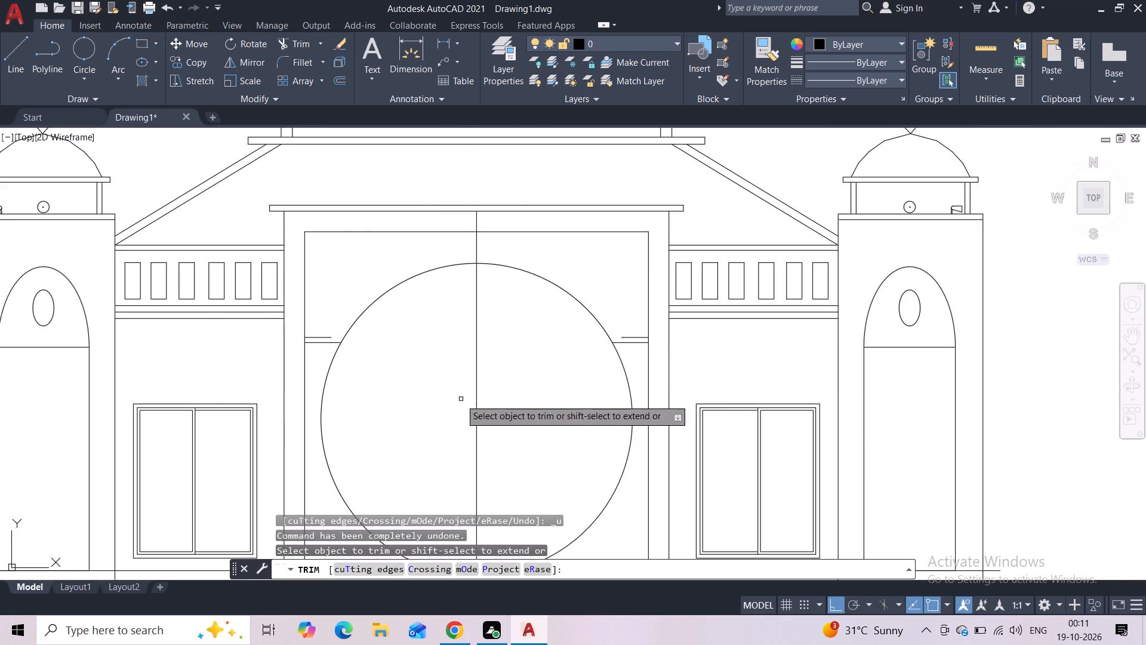
{"action": "scroll", "coordinate": [504, 403], "scroll_direction": "down", "scroll_amount": 1}
{"action": "middle_click_drag", "start_coordinate": [504, 447], "coordinate": [495, 397]}
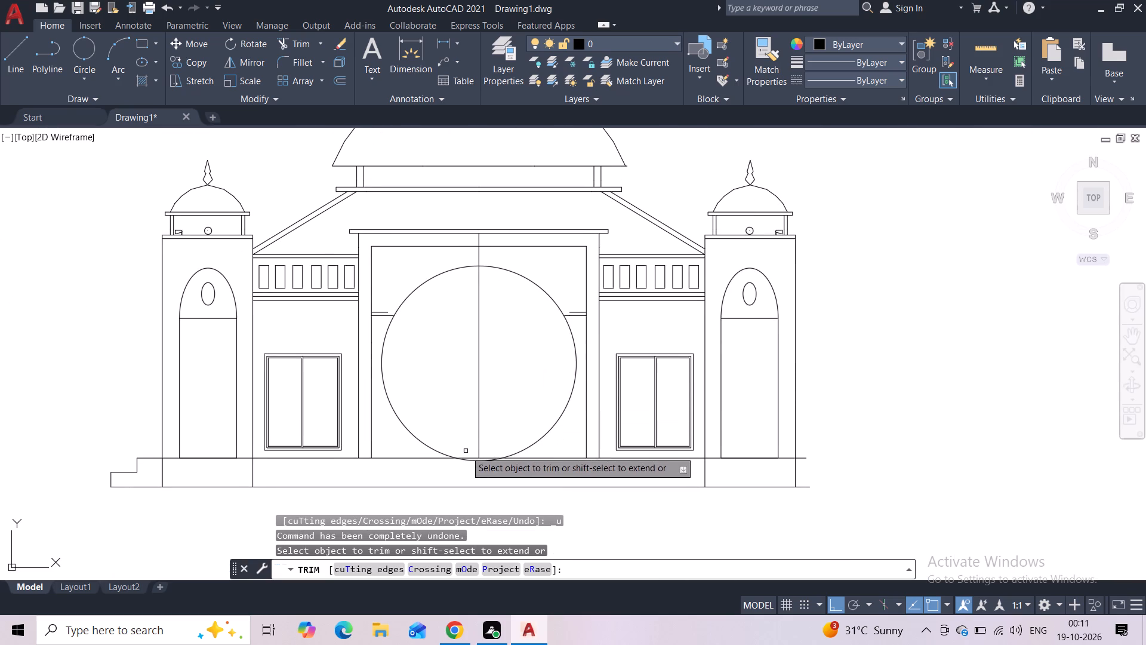
{"action": "left_click", "coordinate": [423, 441]}
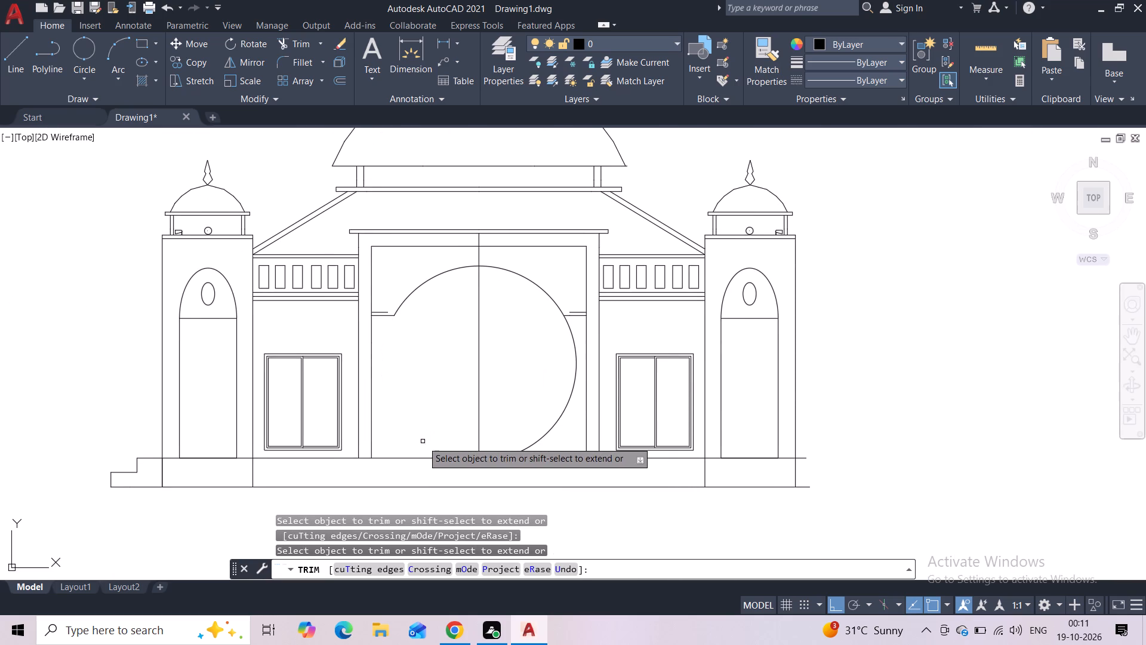
{"action": "left_click", "coordinate": [525, 446]}
{"action": "scroll", "coordinate": [489, 316], "scroll_direction": "up", "scroll_amount": 2}
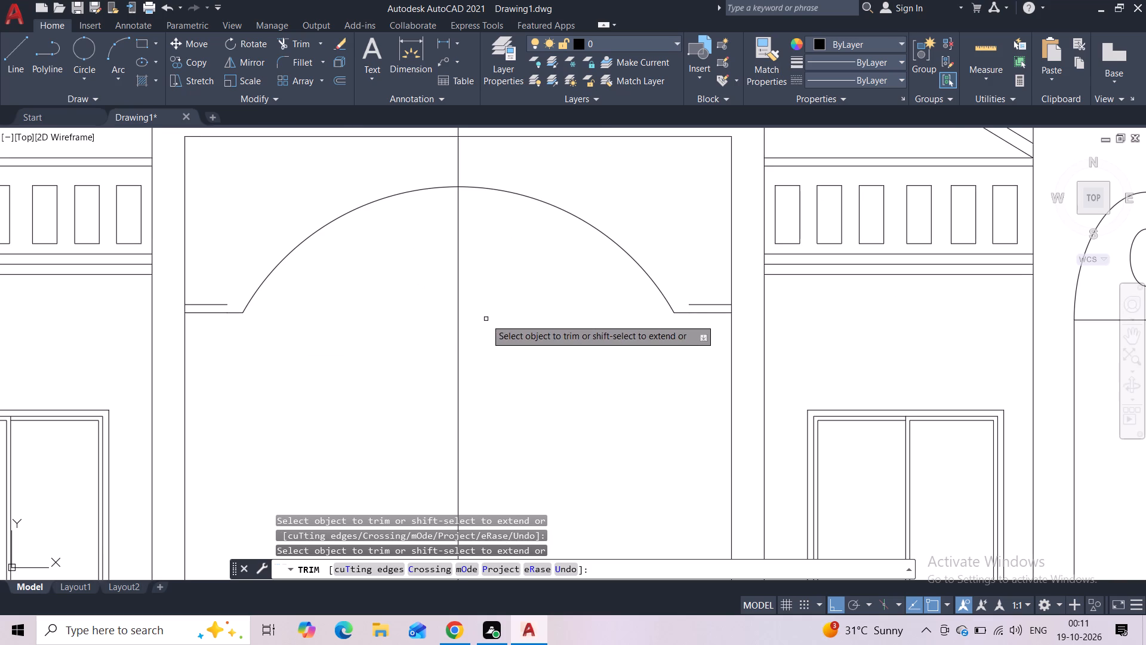
Trim away the leftover piece of the circle below the ground line in the central opening.
{"action": "middle_click_drag", "start_coordinate": [525, 450], "coordinate": [455, 223]}
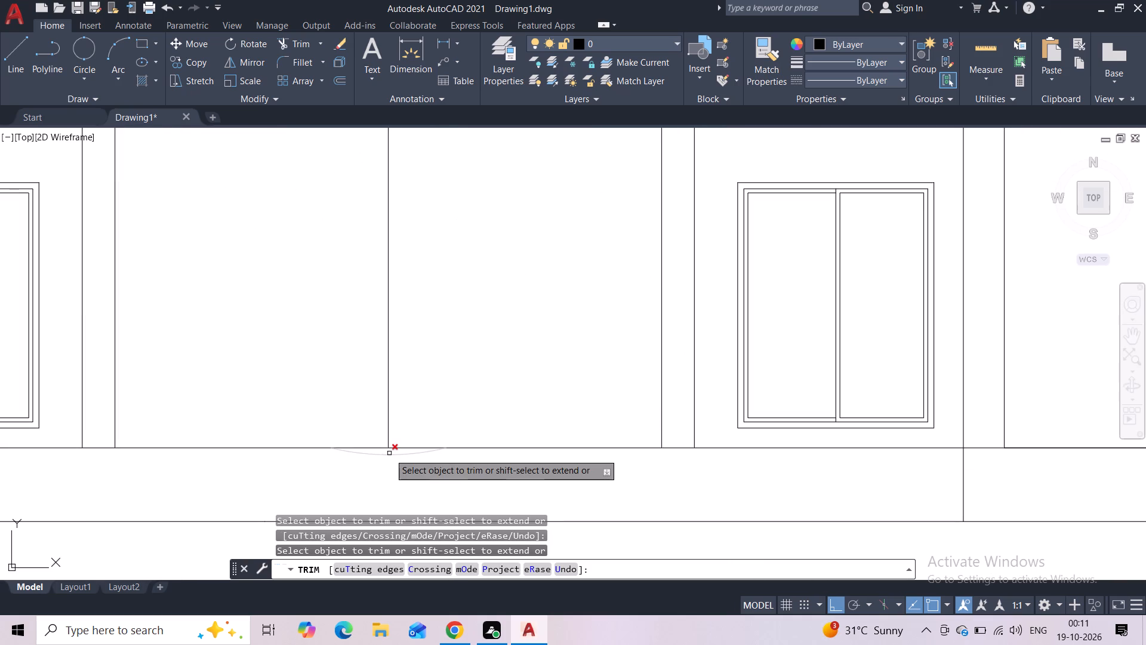
{"action": "left_click", "coordinate": [389, 453]}
{"action": "scroll", "coordinate": [460, 358], "scroll_direction": "down", "scroll_amount": 1}
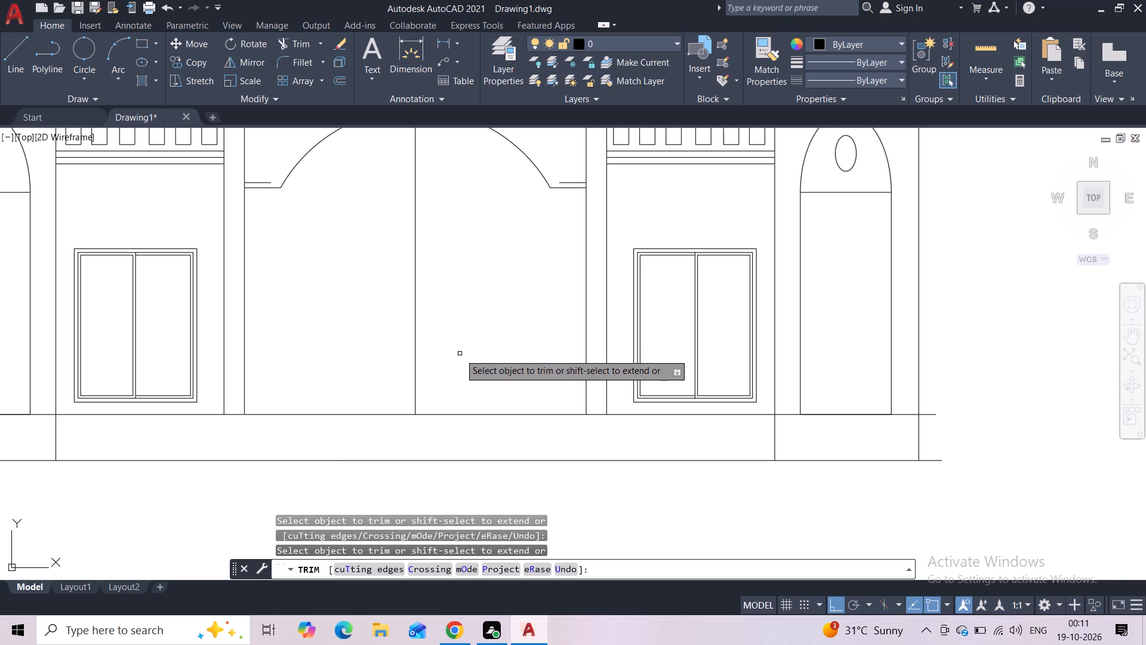
{"action": "middle_click_drag", "start_coordinate": [448, 239], "coordinate": [433, 330]}
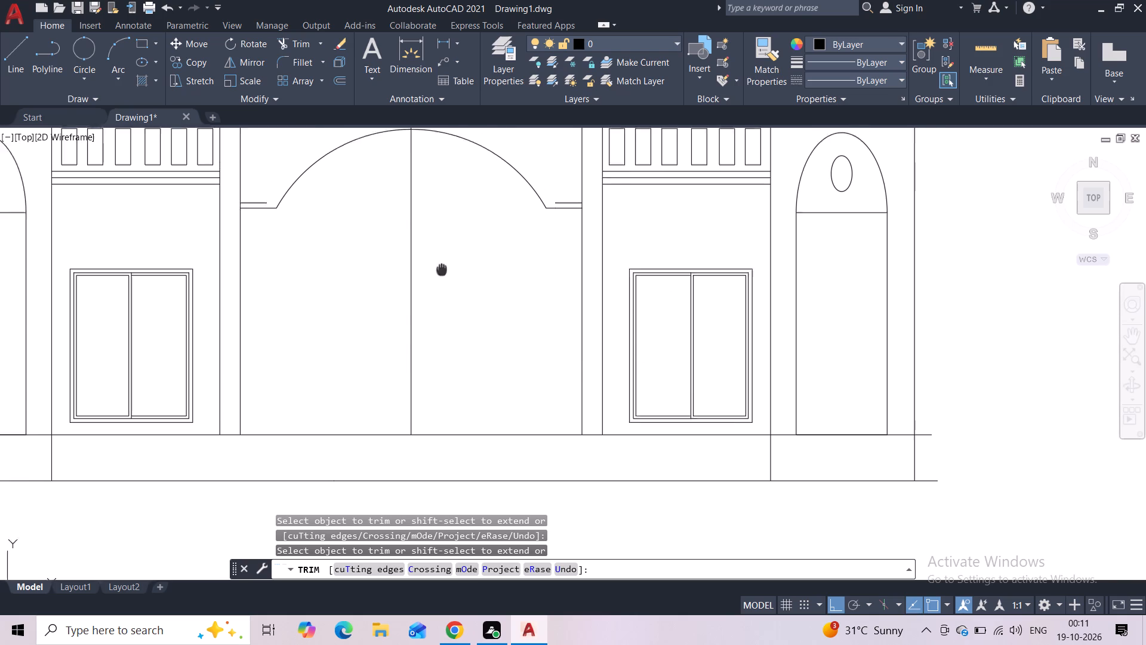
{"action": "middle_click_drag", "start_coordinate": [433, 330], "coordinate": [427, 368]}
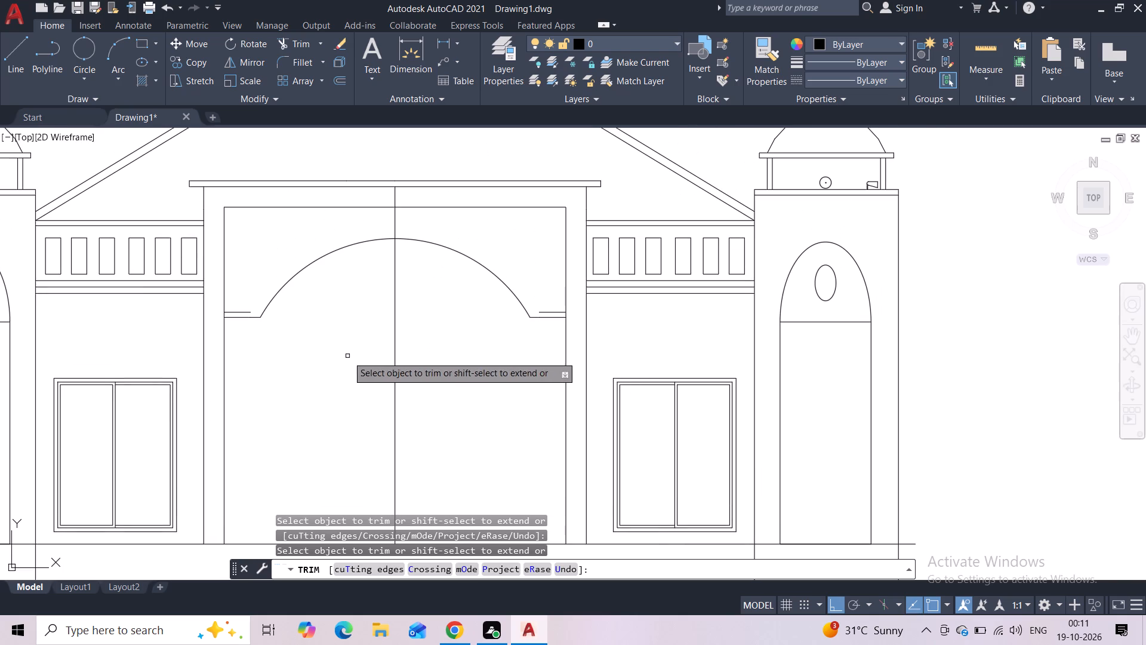
{"action": "key", "text": "Escape"}
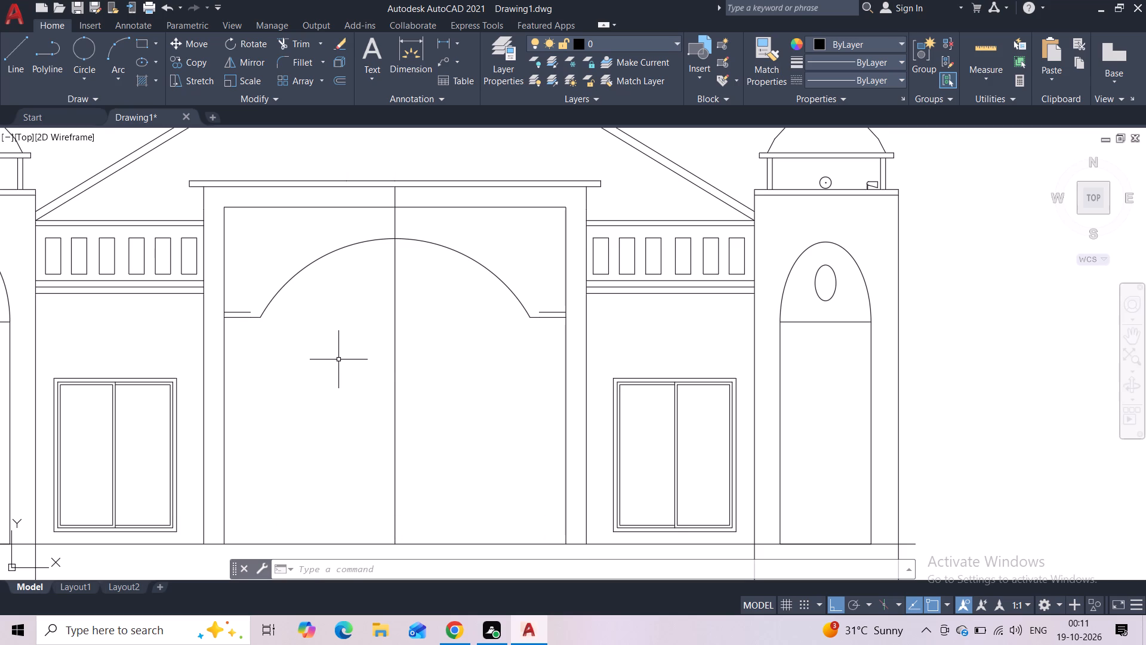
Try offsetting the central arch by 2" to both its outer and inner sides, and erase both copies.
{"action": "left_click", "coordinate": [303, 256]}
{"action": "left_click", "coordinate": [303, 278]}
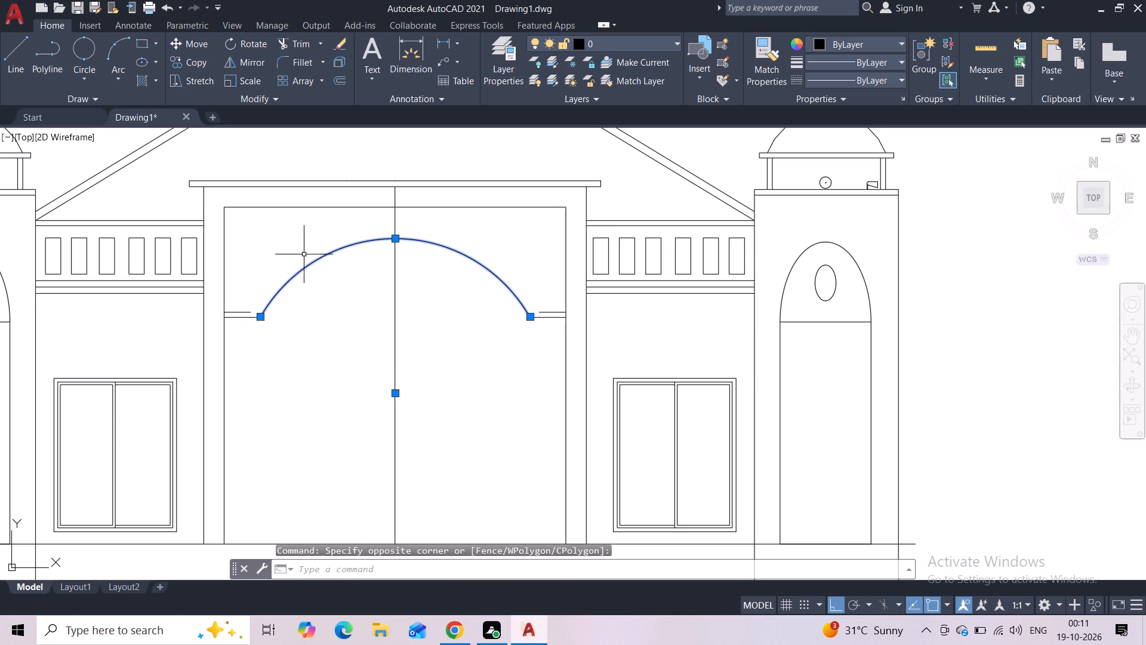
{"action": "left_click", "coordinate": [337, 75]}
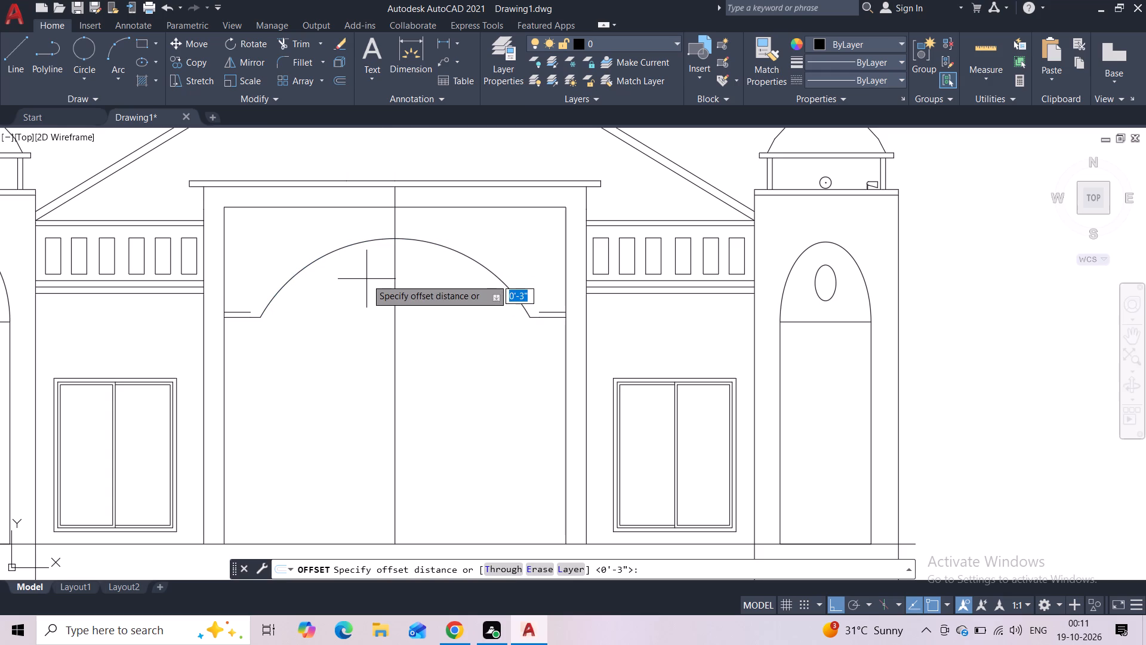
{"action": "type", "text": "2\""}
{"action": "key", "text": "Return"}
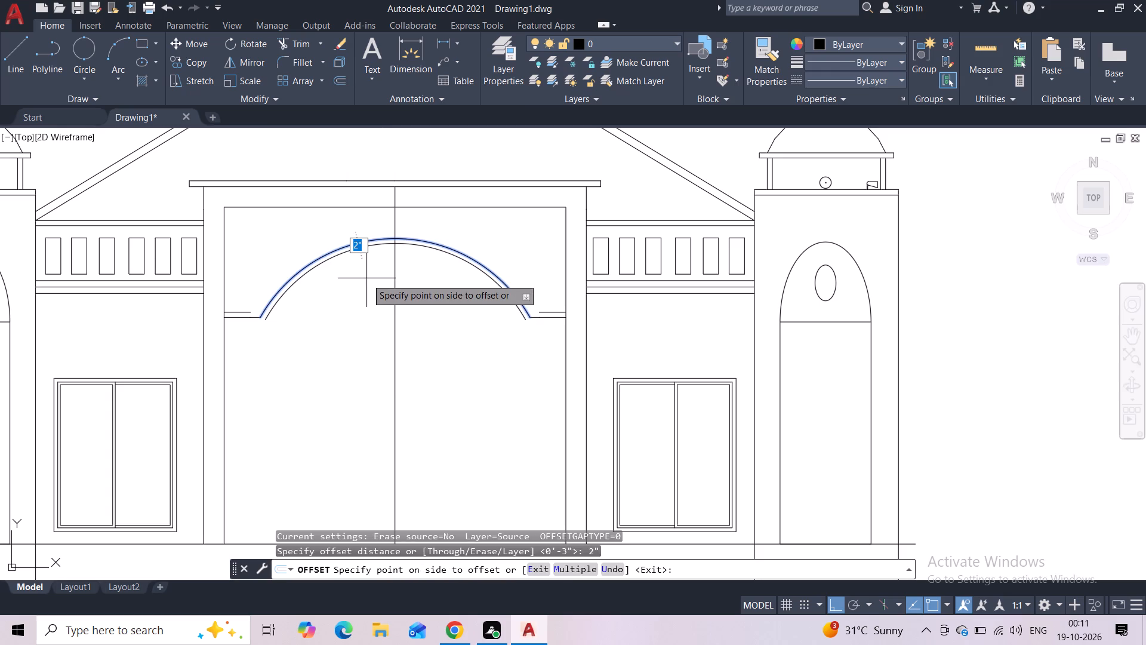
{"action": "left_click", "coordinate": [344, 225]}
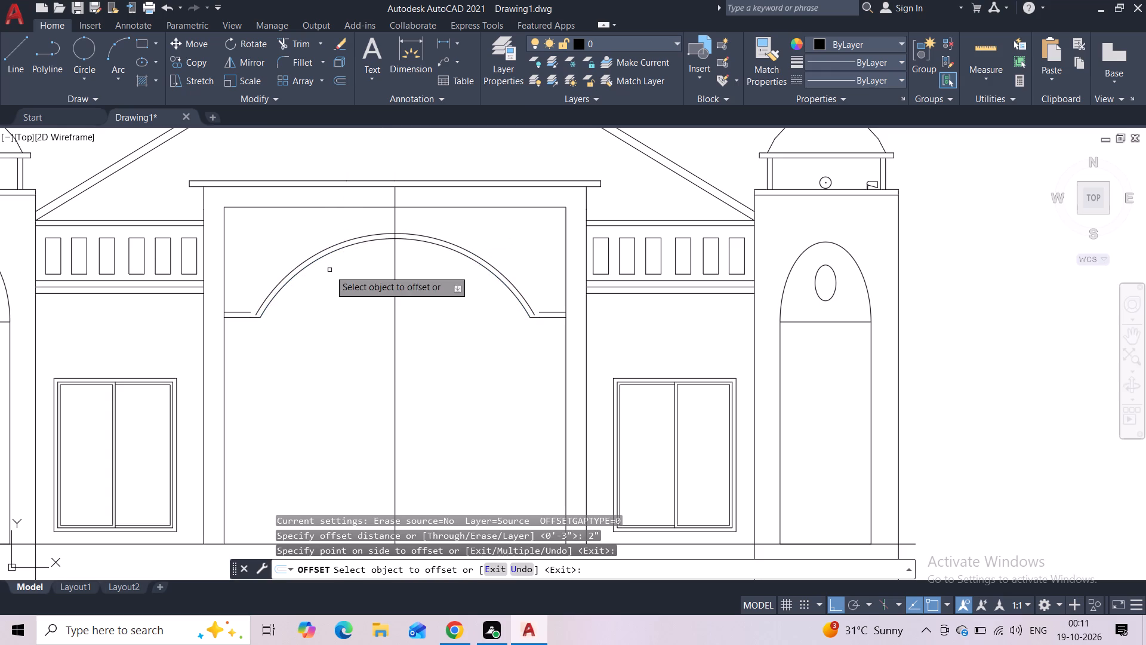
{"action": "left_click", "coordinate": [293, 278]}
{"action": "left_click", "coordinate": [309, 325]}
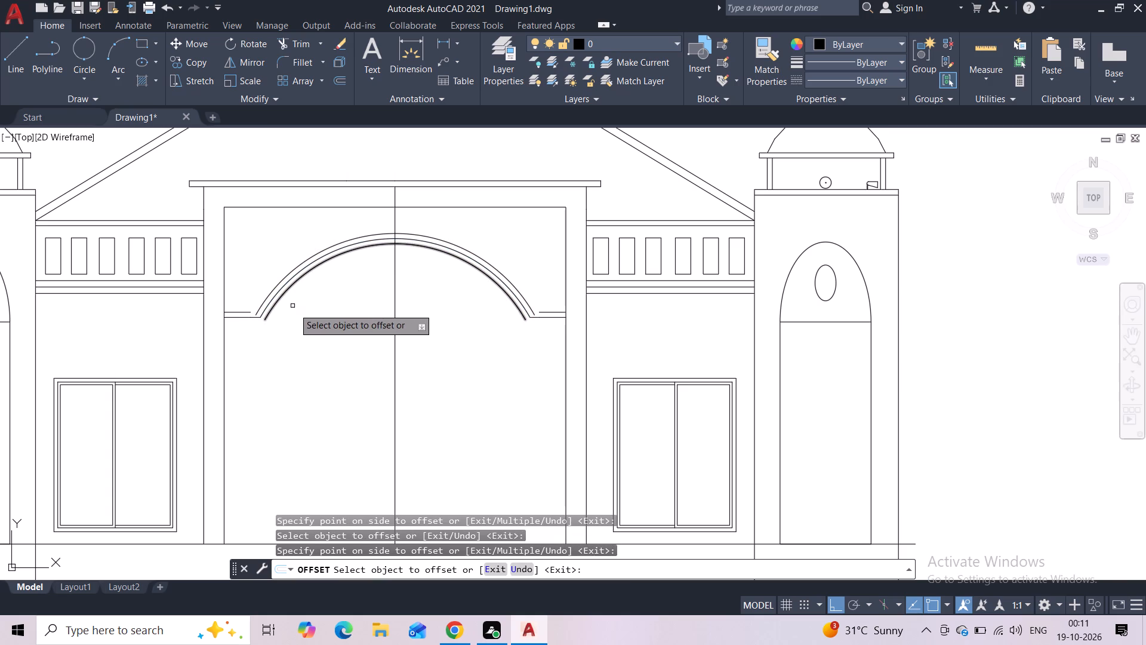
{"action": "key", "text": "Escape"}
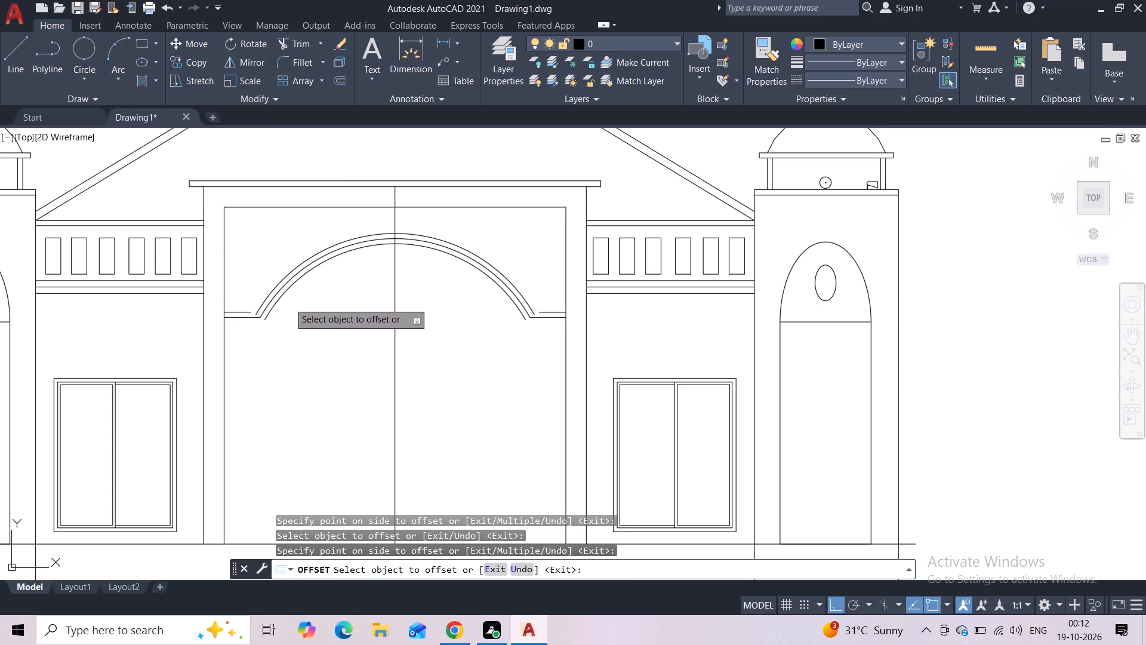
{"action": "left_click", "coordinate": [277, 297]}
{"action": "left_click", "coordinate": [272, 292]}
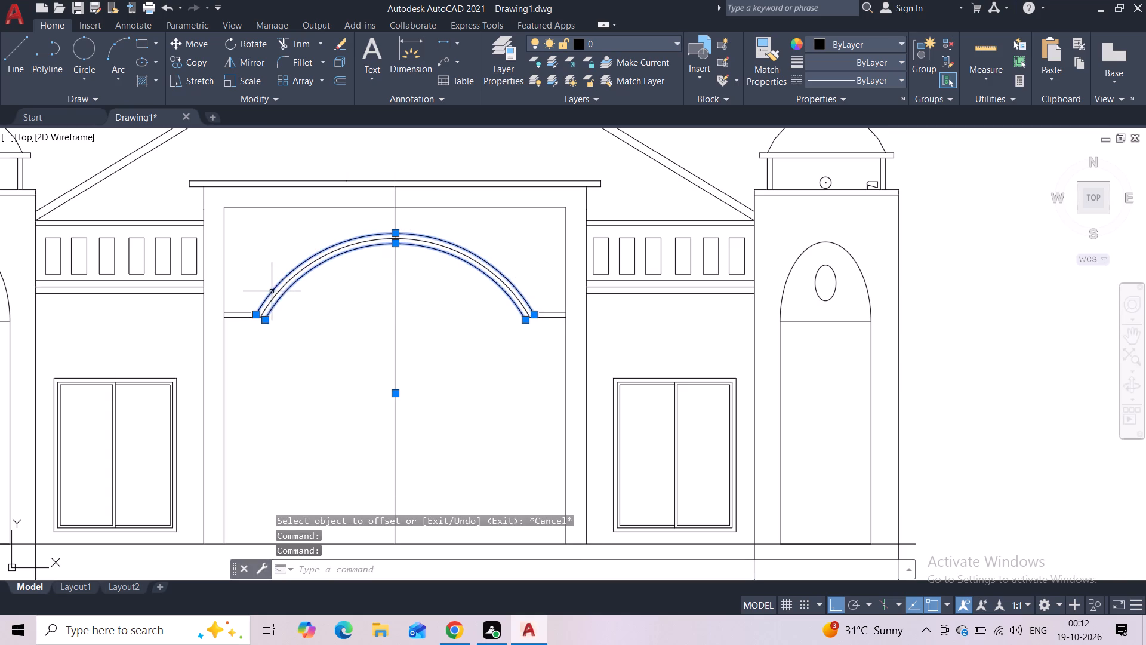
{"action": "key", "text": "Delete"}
Offset the central arch 3" inward to form a parallel inner arch.
{"action": "left_click", "coordinate": [264, 270]}
{"action": "left_click", "coordinate": [298, 332]}
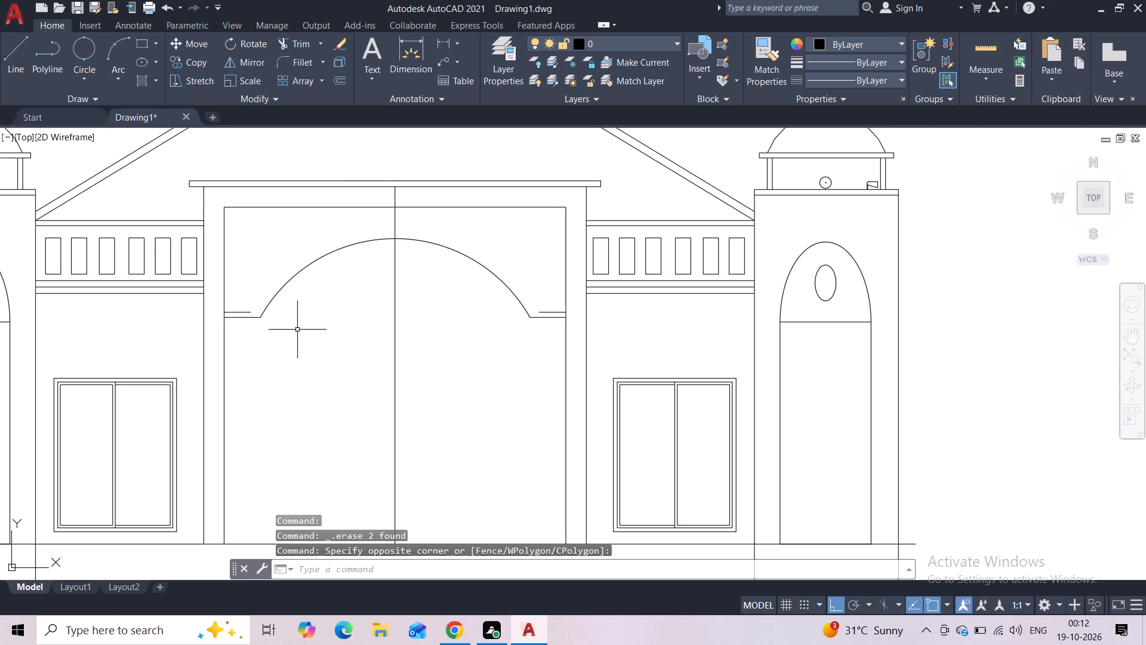
{"action": "left_click", "coordinate": [301, 262]}
{"action": "left_click", "coordinate": [302, 283]}
{"action": "left_click", "coordinate": [303, 244]}
{"action": "left_click", "coordinate": [325, 320]}
{"action": "left_click_drag", "start_coordinate": [324, 305], "coordinate": [321, 299]}
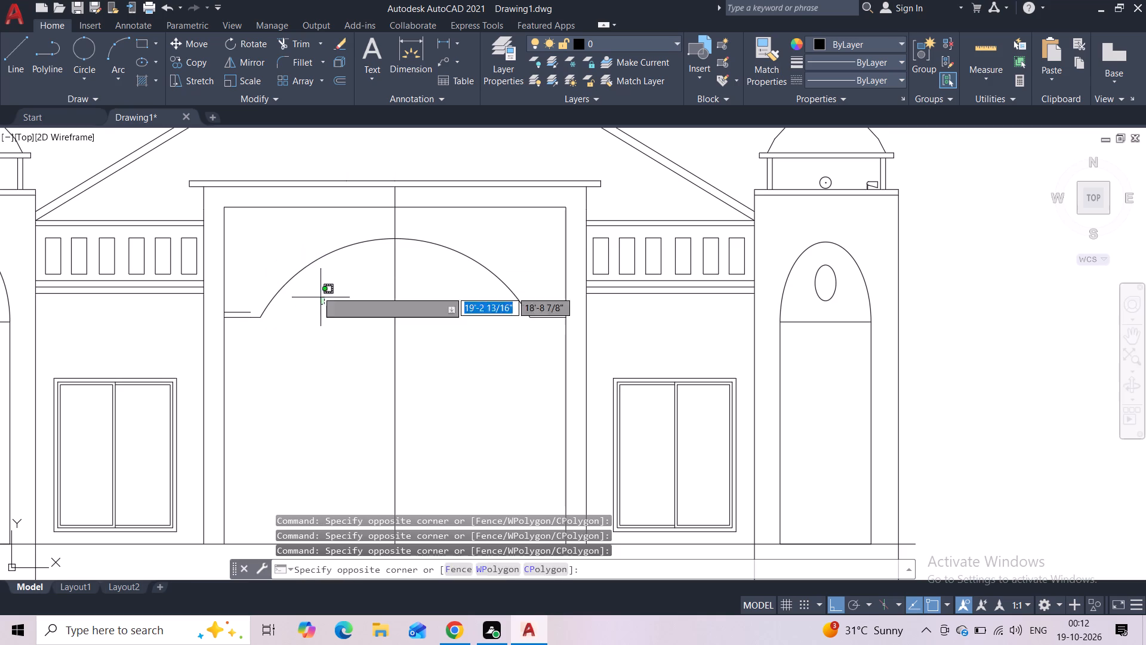
{"action": "left_click_drag", "start_coordinate": [301, 265], "coordinate": [298, 259]}
{"action": "left_click", "coordinate": [335, 81]}
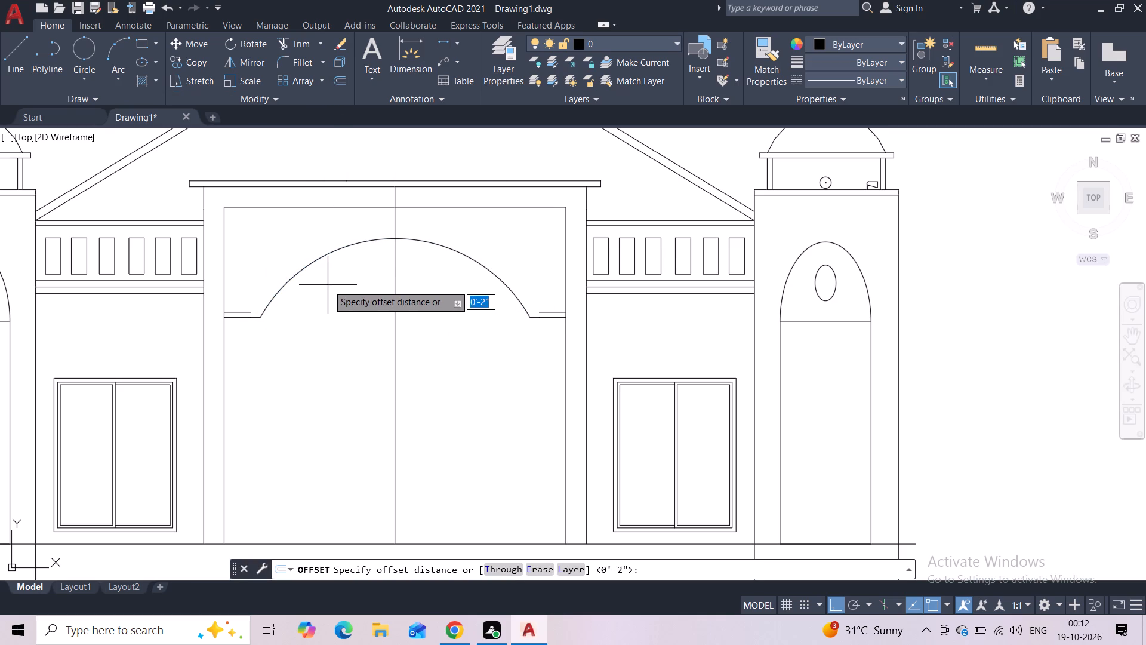
{"action": "type", "text": "3\""}
{"action": "key", "text": "Return"}
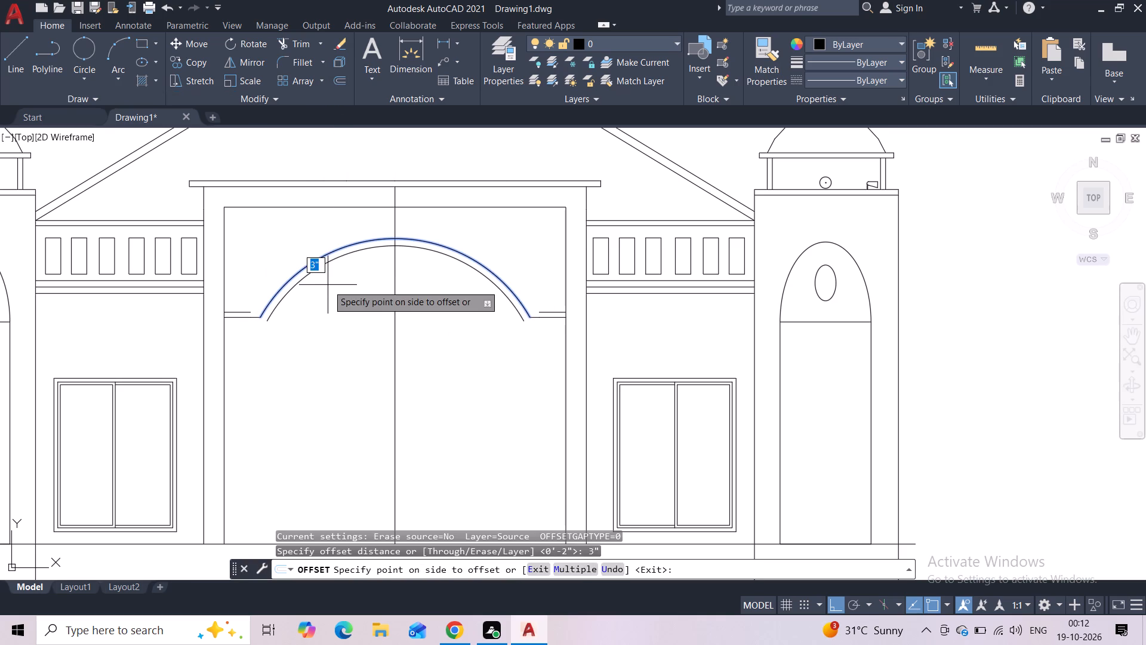
{"action": "left_click", "coordinate": [328, 285]}
{"action": "key", "text": "Escape"}
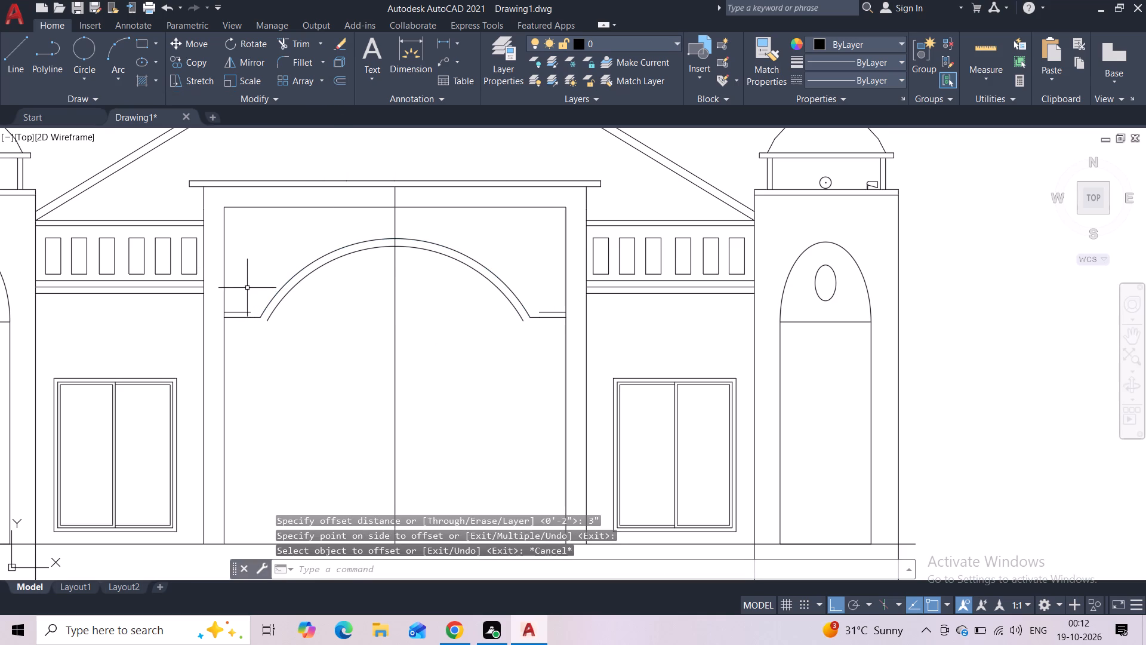
Draw a horizontal line from the inner arch's left lower end to the left edge of the central opening.
{"action": "left_click", "coordinate": [16, 58]}
{"action": "scroll", "coordinate": [208, 331], "scroll_direction": "up", "scroll_amount": 3}
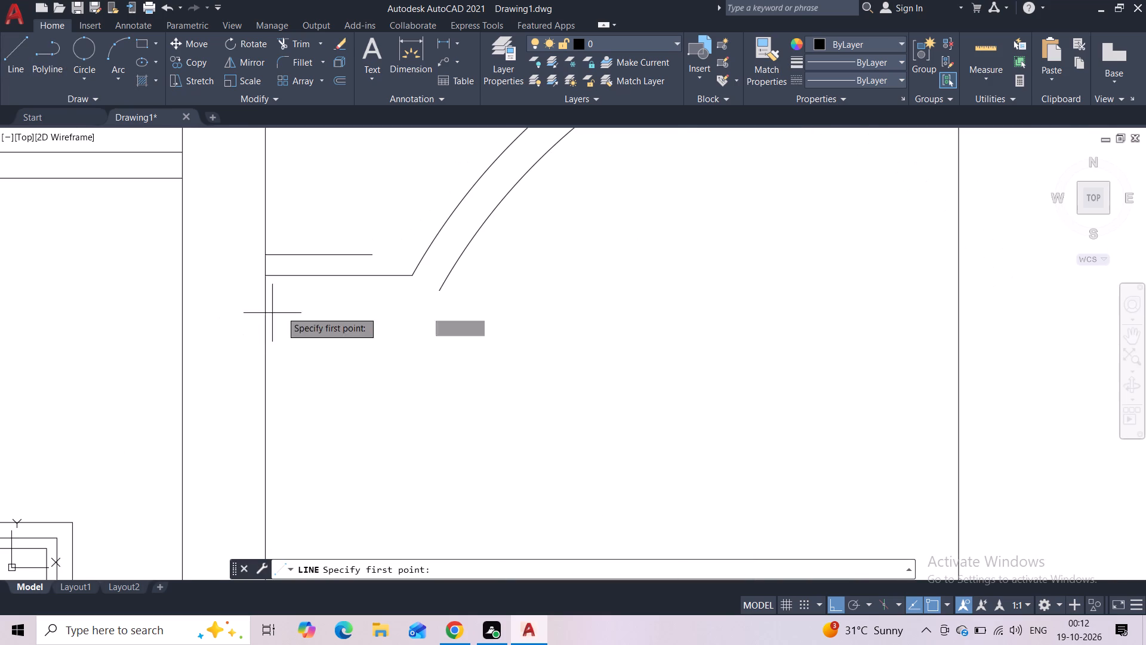
{"action": "left_click", "coordinate": [436, 292]}
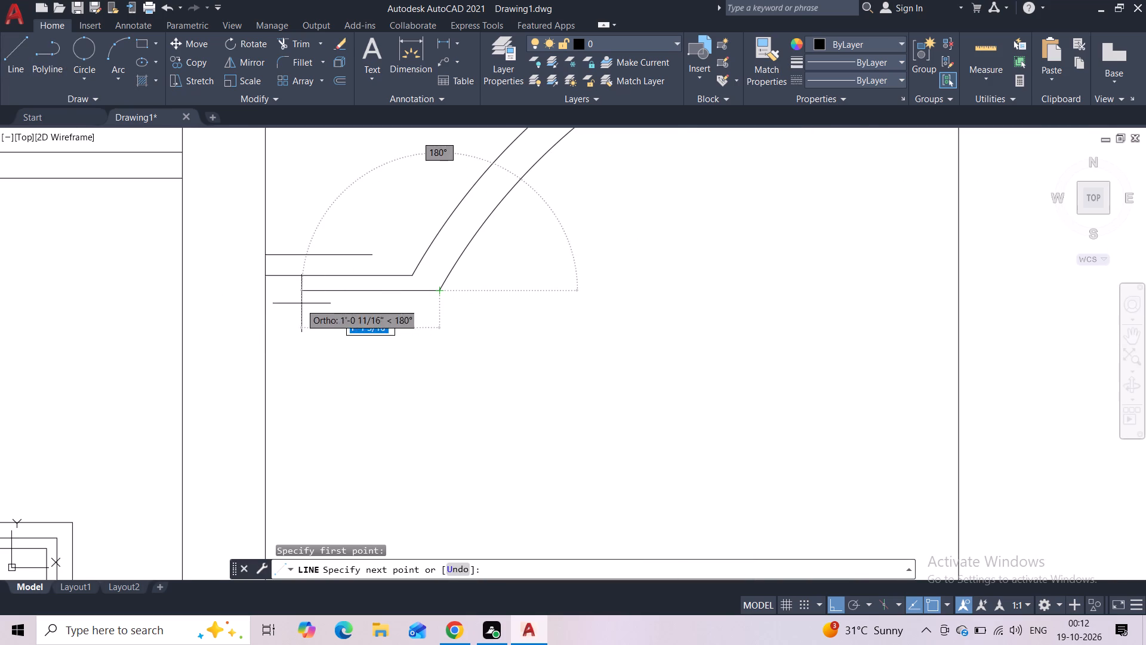
{"action": "left_click", "coordinate": [264, 291]}
{"action": "key", "text": "Escape"}
Draw a horizontal line from the inner arch's right lower end to the right edge of the central opening.
{"action": "scroll", "coordinate": [385, 345], "scroll_direction": "down", "scroll_amount": 2}
{"action": "middle_click_drag", "start_coordinate": [433, 345], "coordinate": [243, 355]}
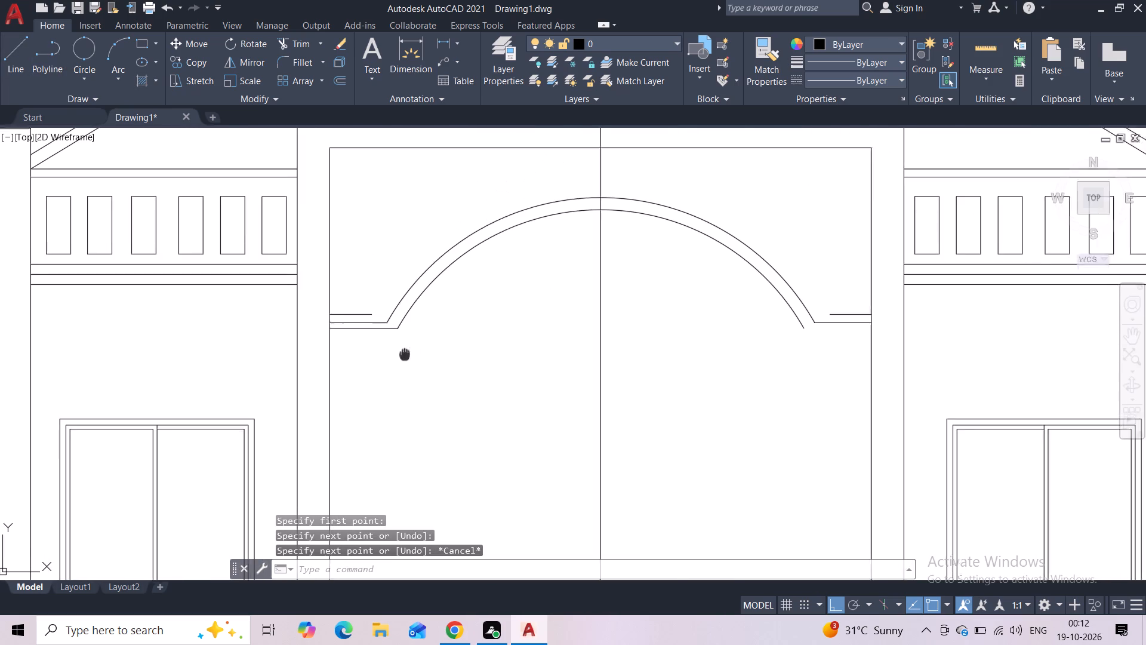
{"action": "middle_click_drag", "start_coordinate": [243, 355], "coordinate": [169, 360]}
{"action": "scroll", "coordinate": [546, 347], "scroll_direction": "up", "scroll_amount": 2}
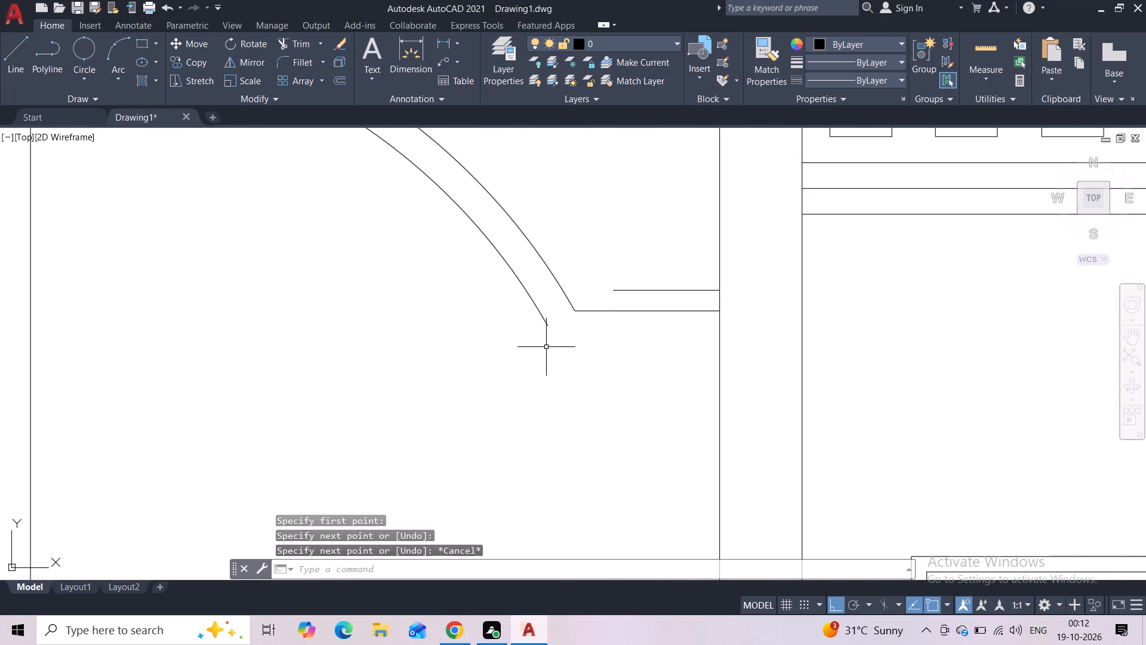
{"action": "key", "text": "space"}
{"action": "left_click", "coordinate": [550, 324]}
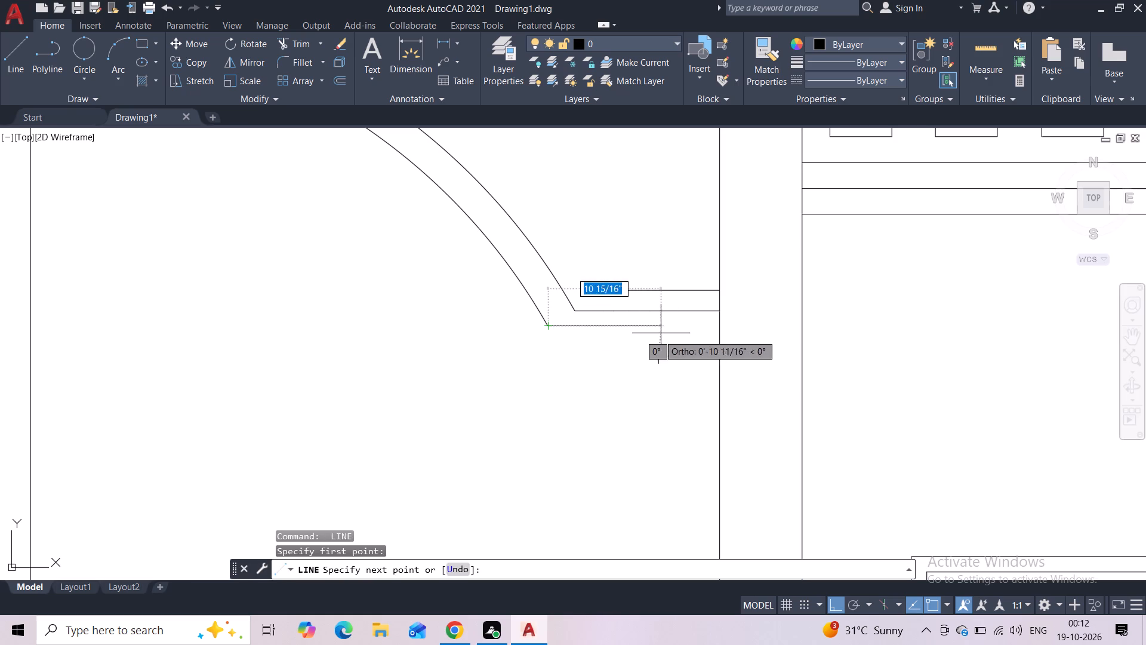
{"action": "left_click", "coordinate": [717, 326]}
{"action": "key", "text": "Escape"}
Erase the two unconnected short lines above the arch's shoulder lines on both sides of the central opening.
{"action": "scroll", "coordinate": [621, 376], "scroll_direction": "down", "scroll_amount": 2}
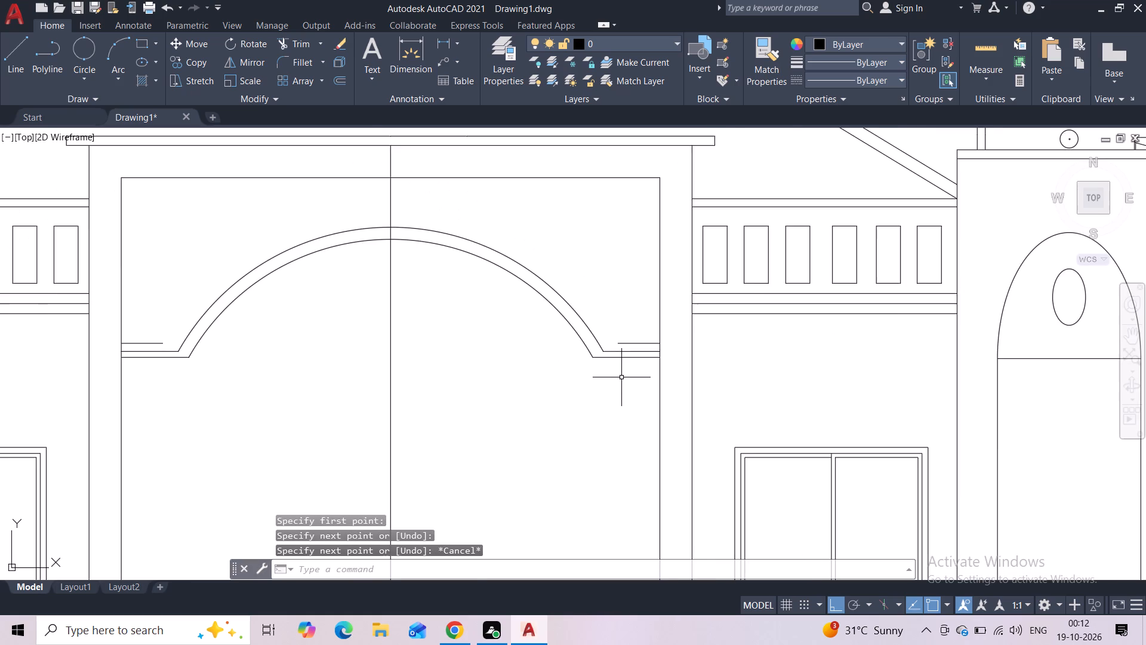
{"action": "scroll", "coordinate": [622, 386], "scroll_direction": "down", "scroll_amount": 1}
{"action": "left_click", "coordinate": [633, 360]}
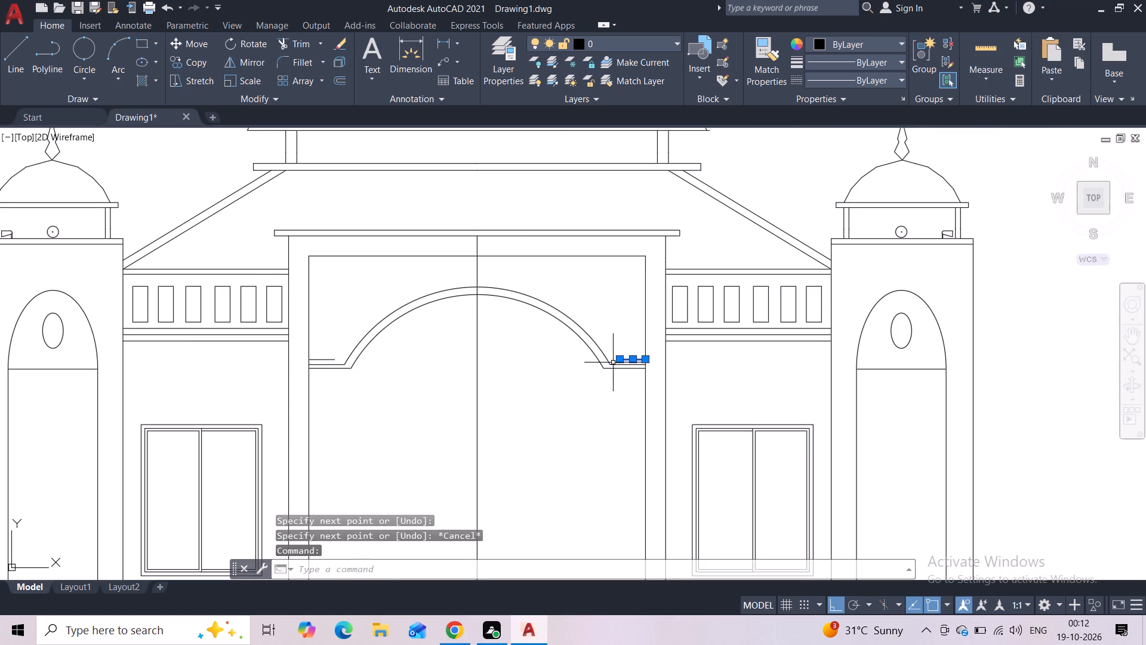
{"action": "left_click", "coordinate": [328, 358]}
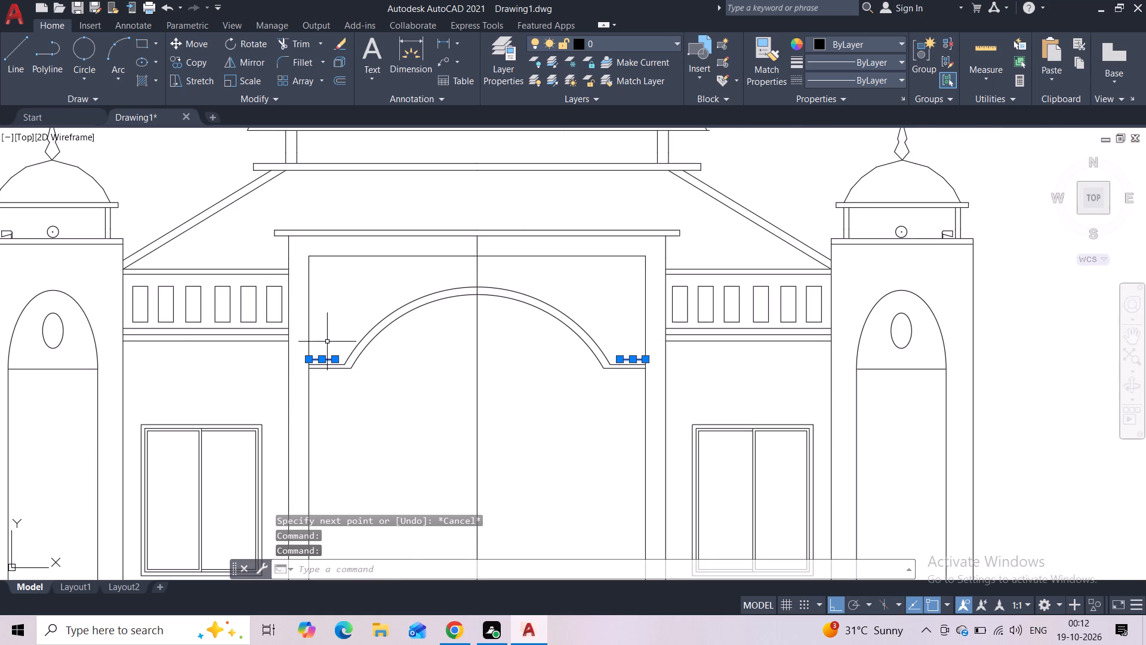
{"action": "key", "text": "Delete"}
Erase the vertical centre line running through the central opening and arch.
{"action": "scroll", "coordinate": [439, 391], "scroll_direction": "down", "scroll_amount": 2}
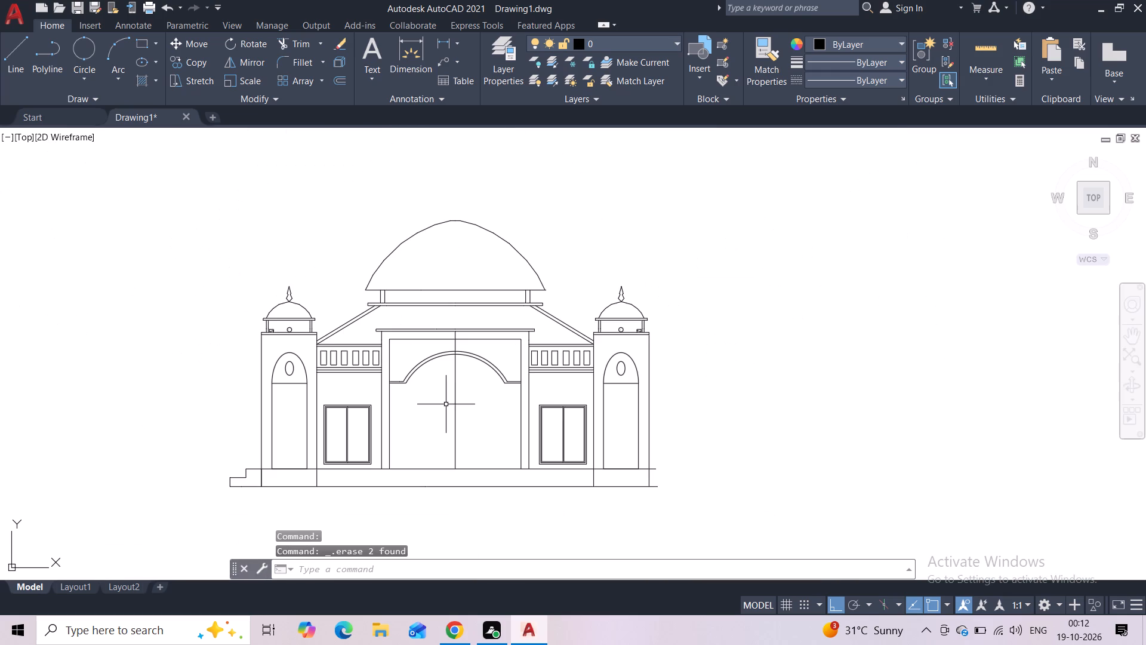
{"action": "left_click", "coordinate": [462, 398]}
{"action": "left_click", "coordinate": [457, 403]}
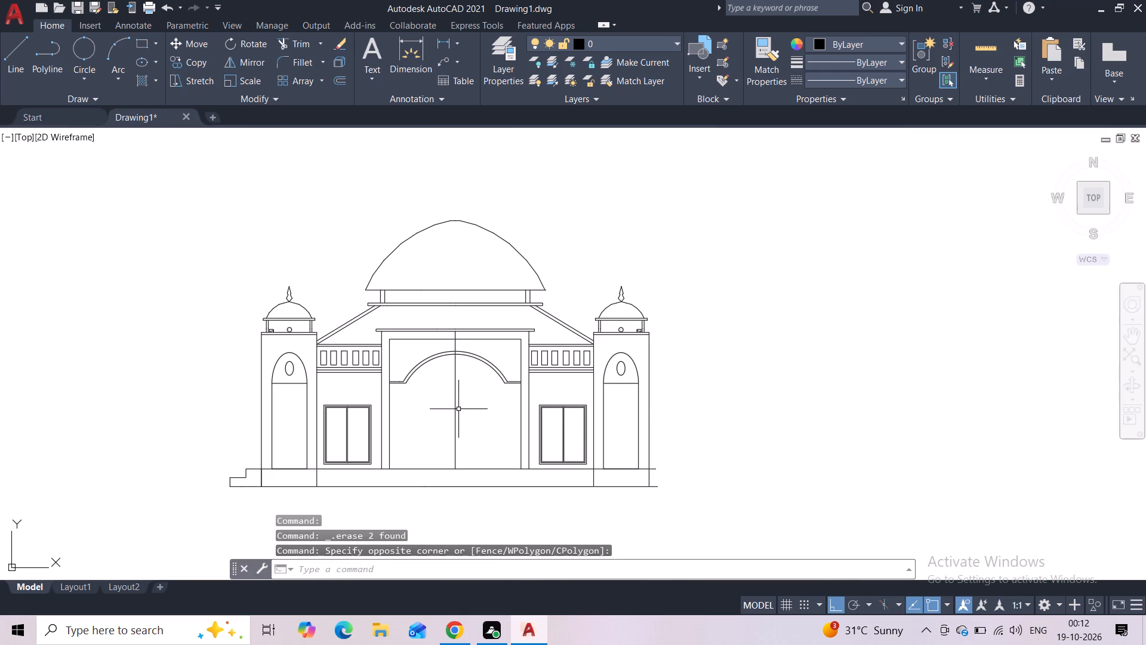
{"action": "left_click", "coordinate": [472, 403]}
{"action": "left_click", "coordinate": [440, 419]}
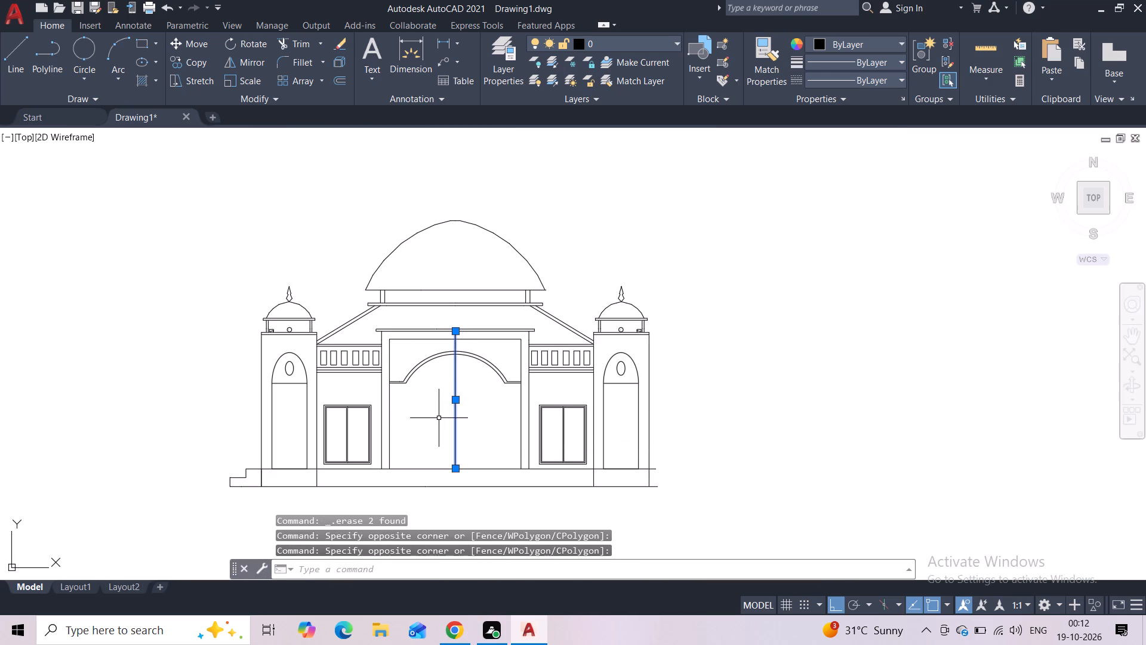
{"action": "key", "text": "Delete"}
Insert two Aluminum Window (Elevation) - Imperial blocks, one above the other, in the empty space right of the building.
{"action": "scroll", "coordinate": [438, 417], "scroll_direction": "up", "scroll_amount": 2}
{"action": "middle_click_drag", "start_coordinate": [437, 417], "coordinate": [425, 363]}
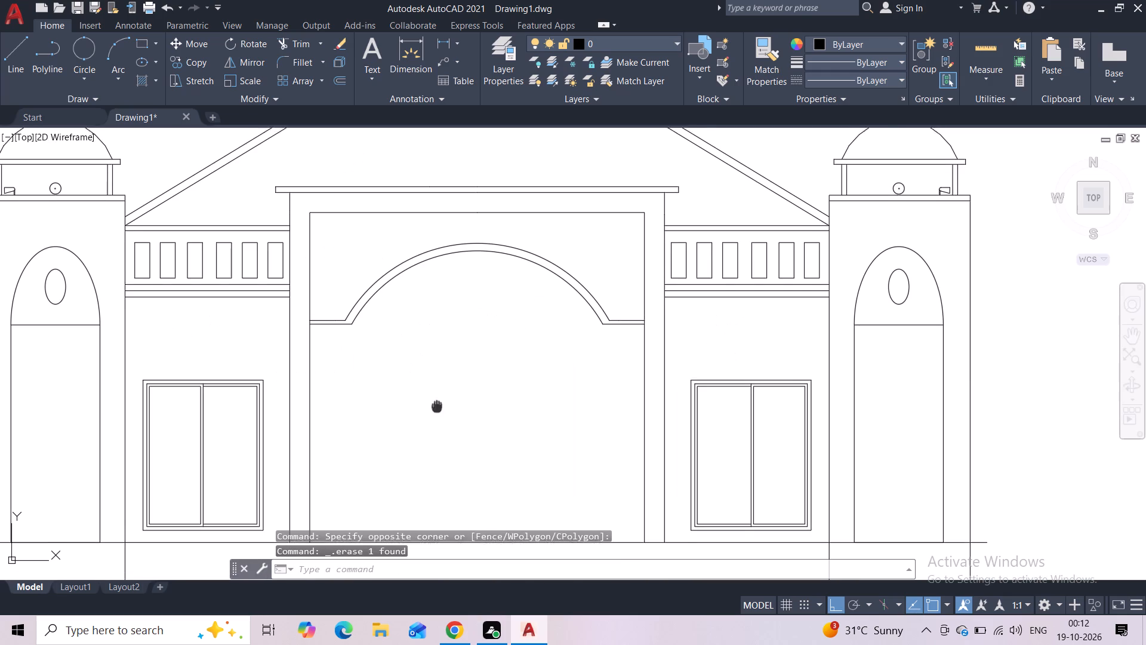
{"action": "middle_click_drag", "start_coordinate": [425, 363], "coordinate": [409, 321]}
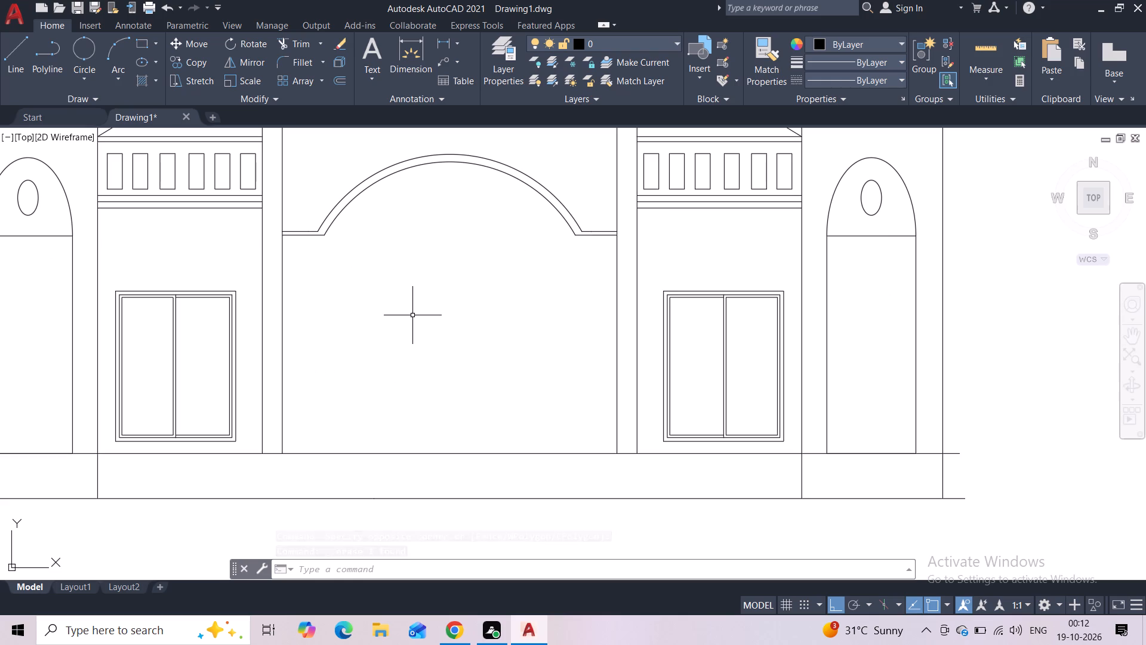
{"action": "key", "text": "ctrl+3"}
{"action": "left_click_drag", "start_coordinate": [635, 179], "coordinate": [637, 182]}
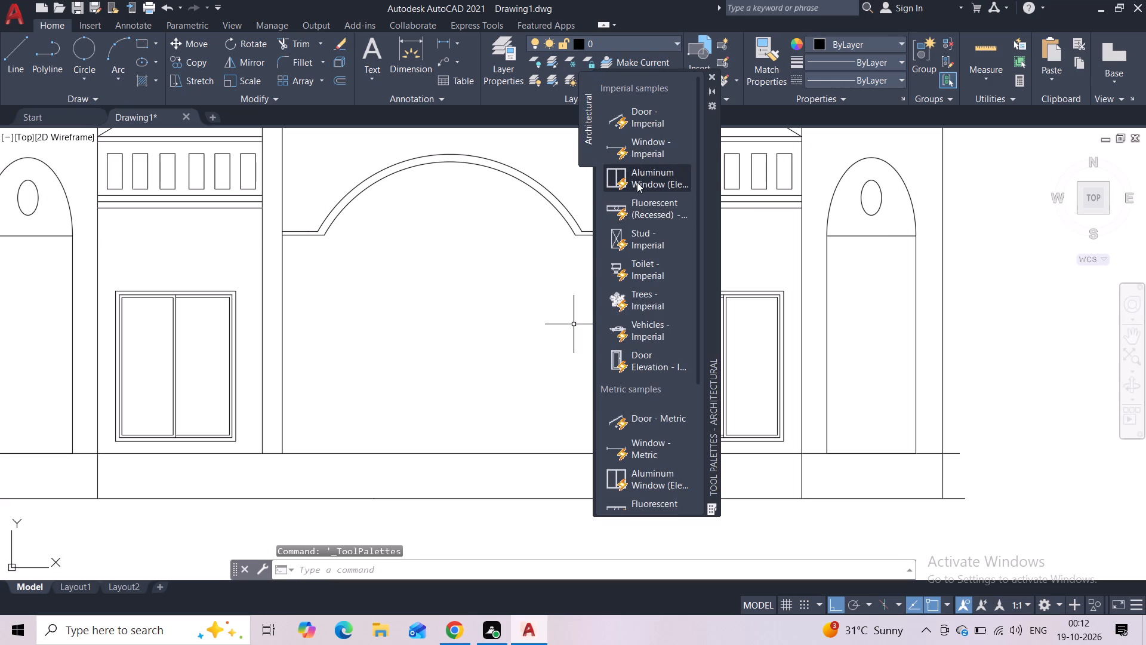
{"action": "left_click_drag", "start_coordinate": [637, 182], "coordinate": [1011, 375]}
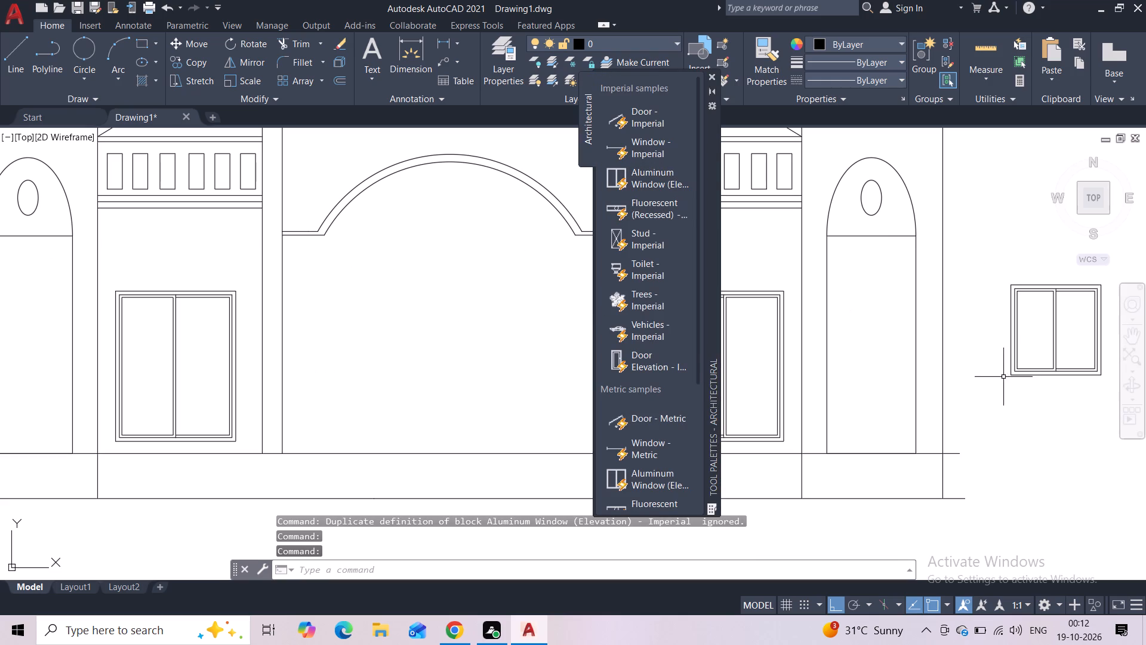
{"action": "left_click_drag", "start_coordinate": [639, 177], "coordinate": [668, 240]}
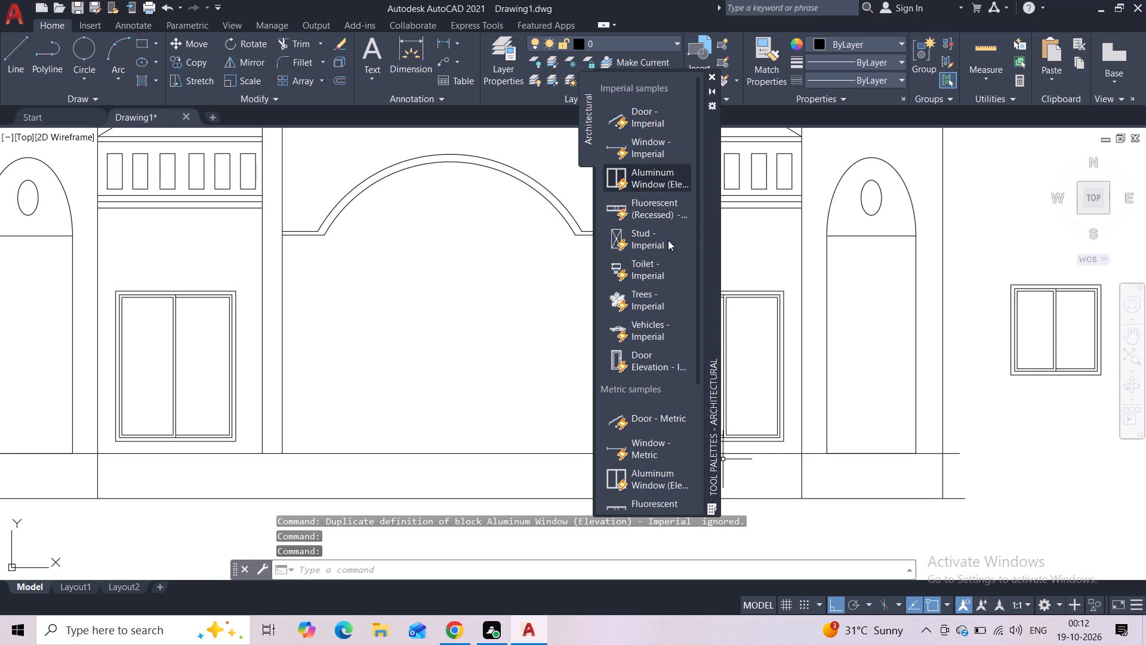
{"action": "left_click_drag", "start_coordinate": [668, 240], "coordinate": [1027, 493]}
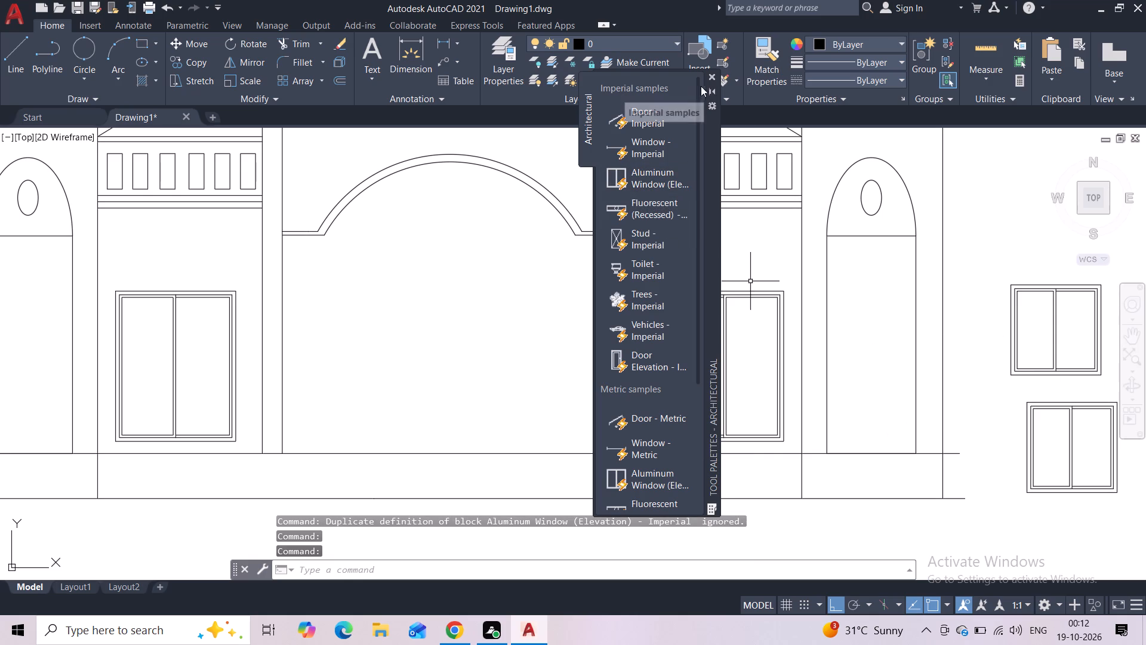
{"action": "left_click", "coordinate": [710, 78]}
{"action": "scroll", "coordinate": [629, 349], "scroll_direction": "down", "scroll_amount": 2}
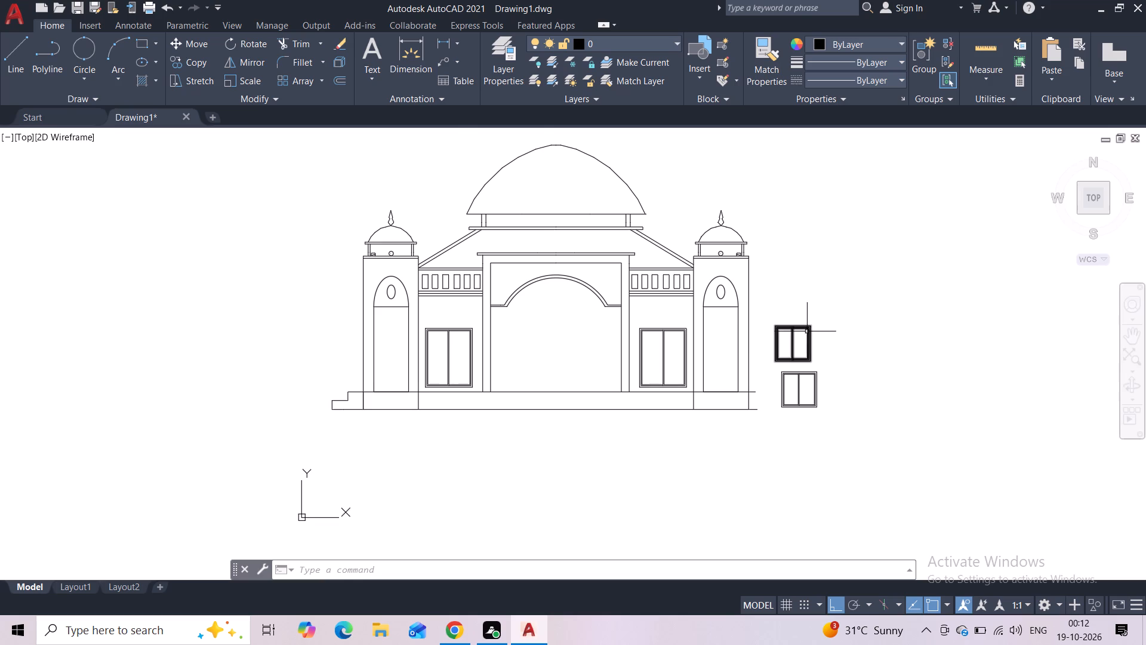
Move the upper loose window block straight across into the left part of the central opening below the arch.
{"action": "scroll", "coordinate": [799, 331], "scroll_direction": "up", "scroll_amount": 2}
{"action": "left_click", "coordinate": [827, 299]}
{"action": "left_click", "coordinate": [771, 380]}
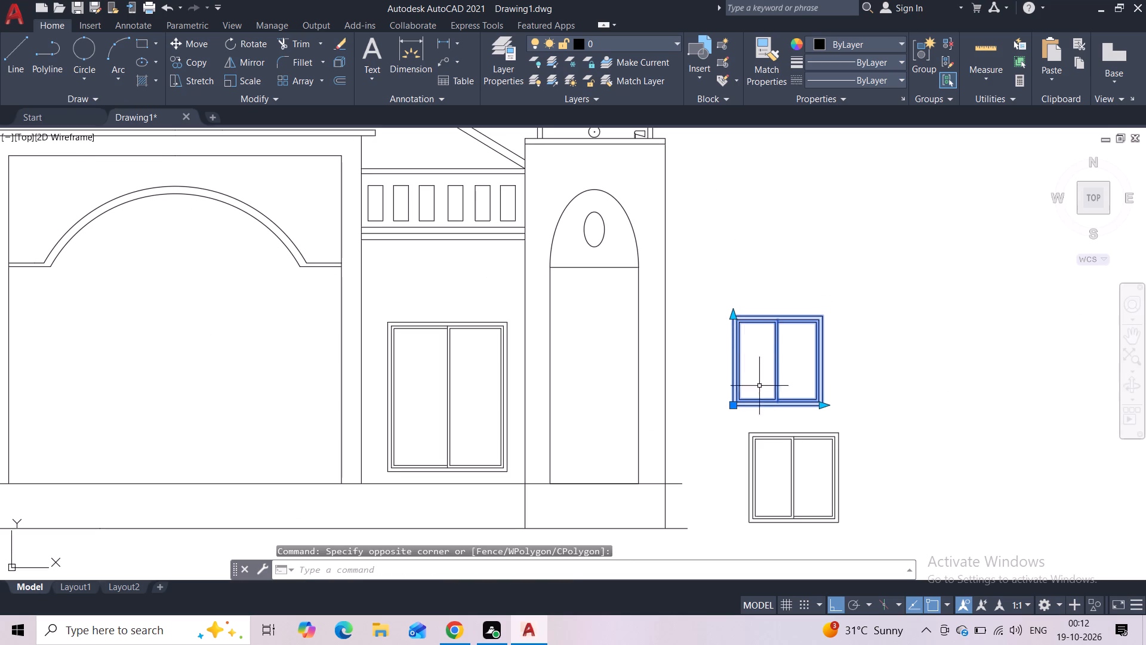
{"action": "left_click", "coordinate": [732, 406]}
{"action": "middle_click_drag", "start_coordinate": [236, 413], "coordinate": [246, 413]}
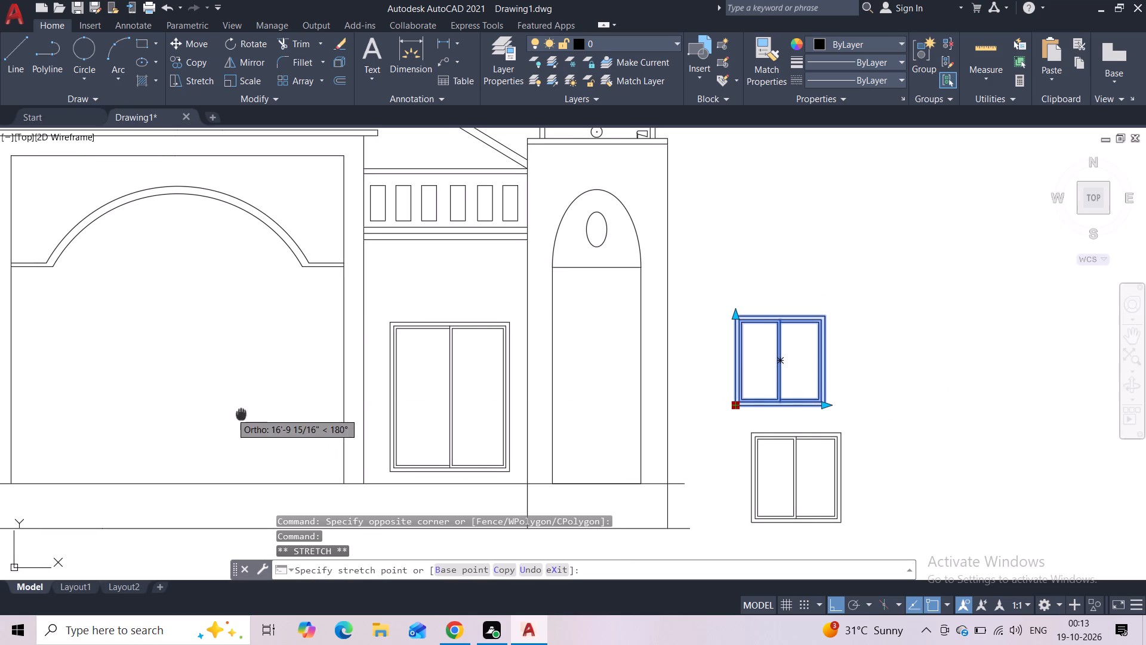
{"action": "middle_click_drag", "start_coordinate": [246, 413], "coordinate": [656, 404]}
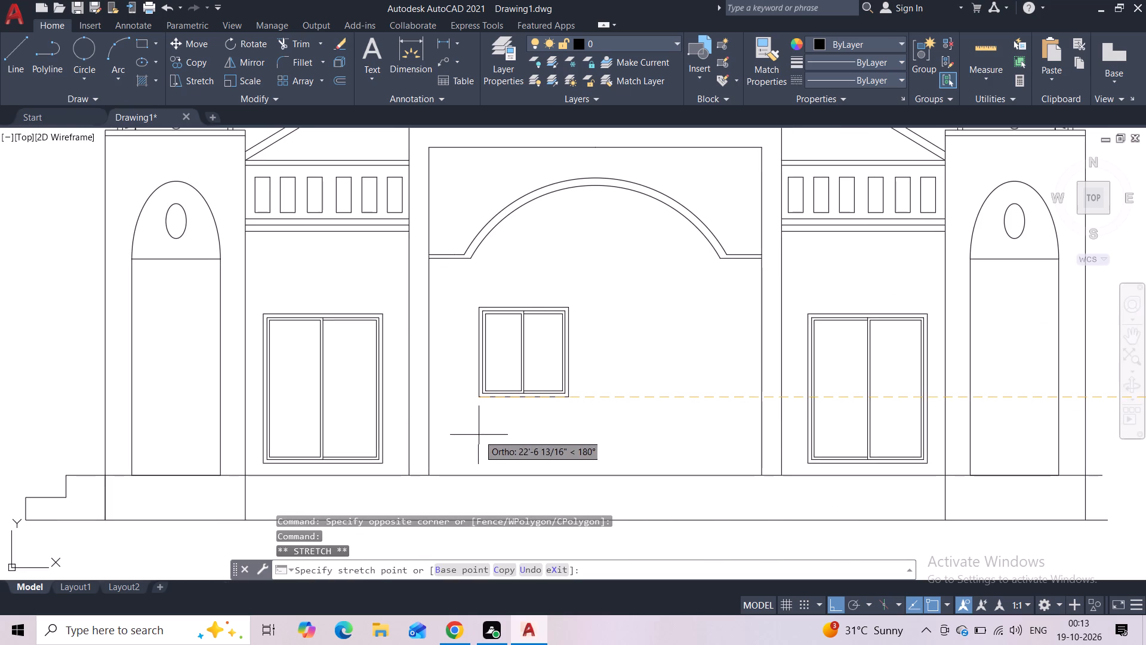
{"action": "left_click", "coordinate": [457, 440]}
Move the remaining loose window block into the right part of the central opening, with Ortho off.
{"action": "middle_click_drag", "start_coordinate": [586, 421], "coordinate": [309, 423]}
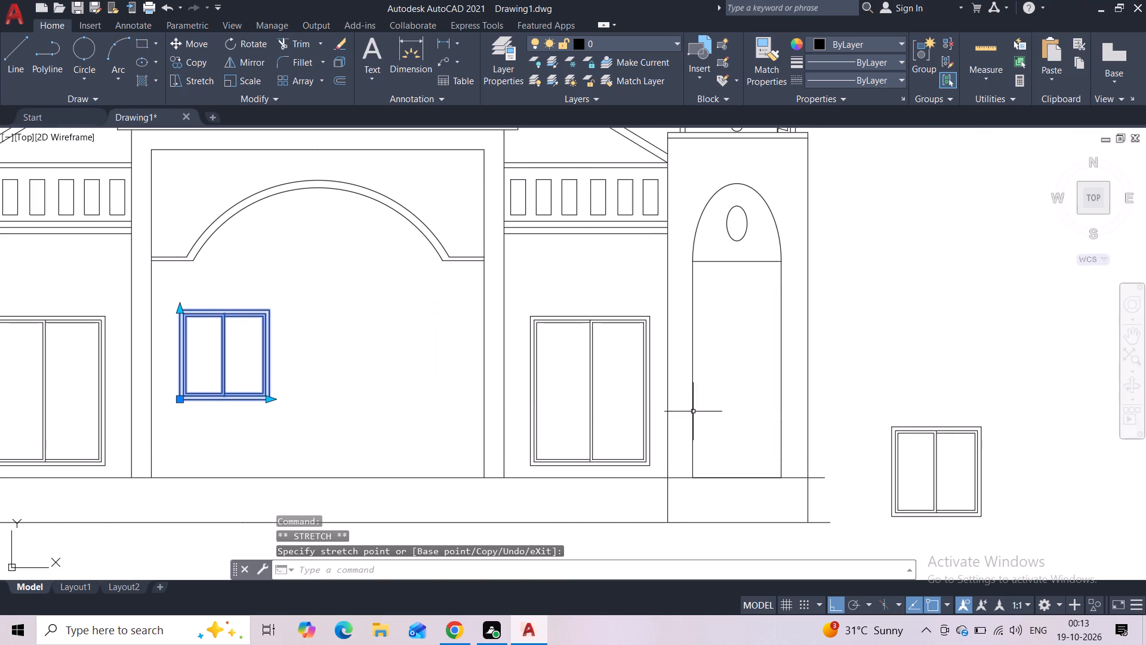
{"action": "left_click", "coordinate": [907, 431]}
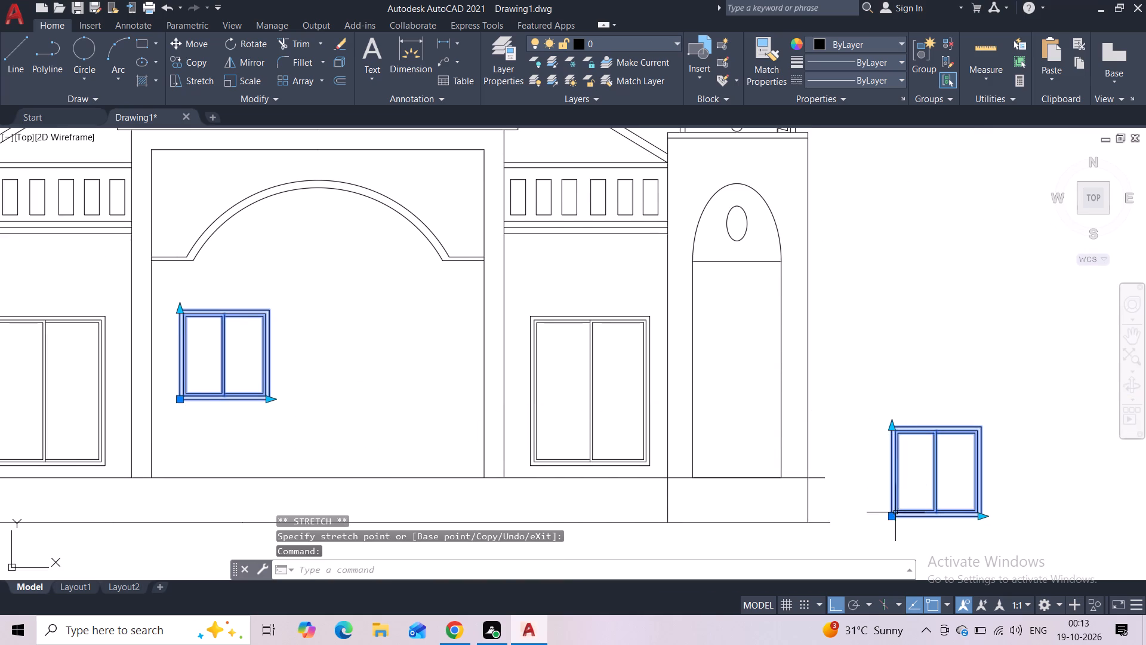
{"action": "left_click", "coordinate": [892, 515]}
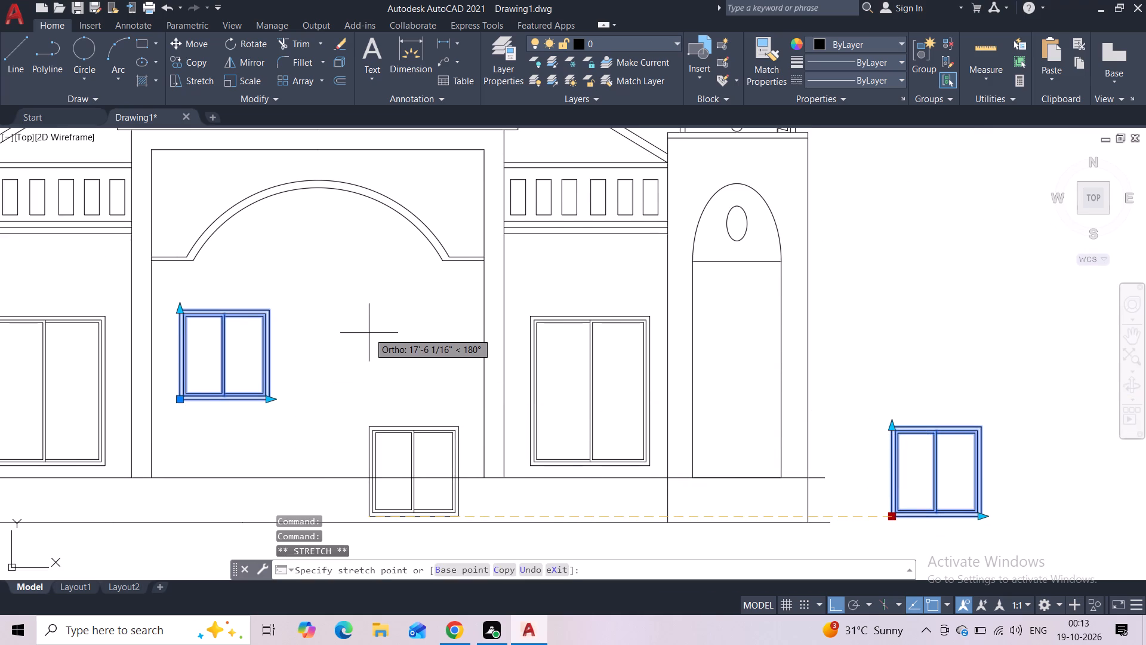
{"action": "key", "text": "F8"}
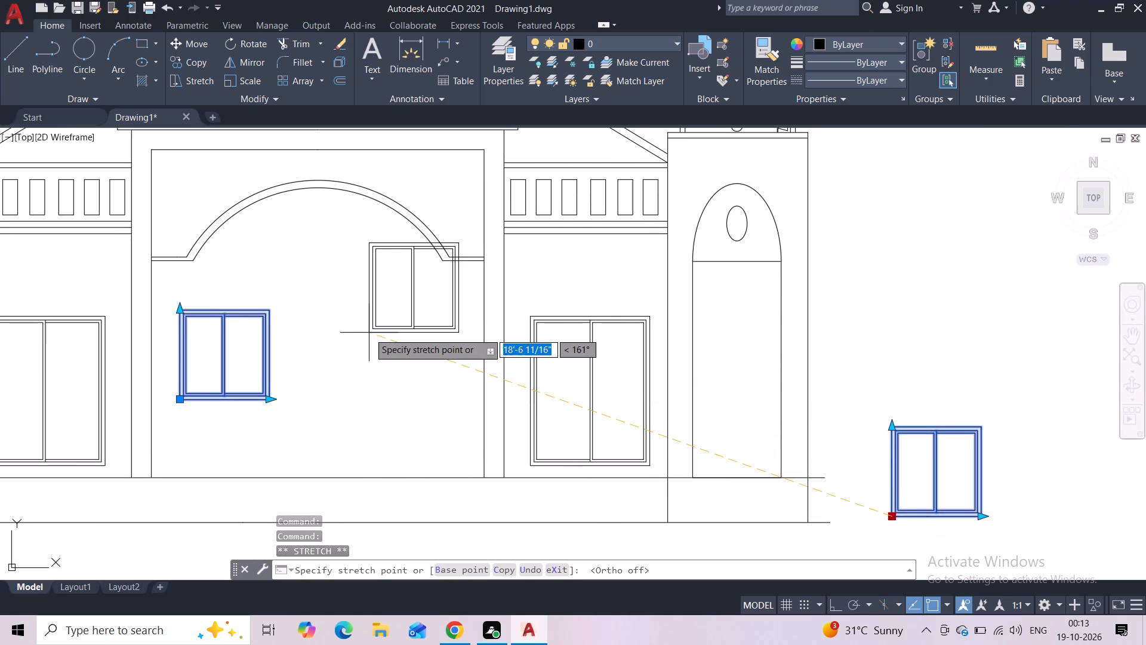
{"action": "left_click", "coordinate": [380, 408]}
Stretch the left window block in the central opening taller, up to about the arch's left shoulder.
{"action": "middle_click_drag", "start_coordinate": [349, 370], "coordinate": [398, 370]}
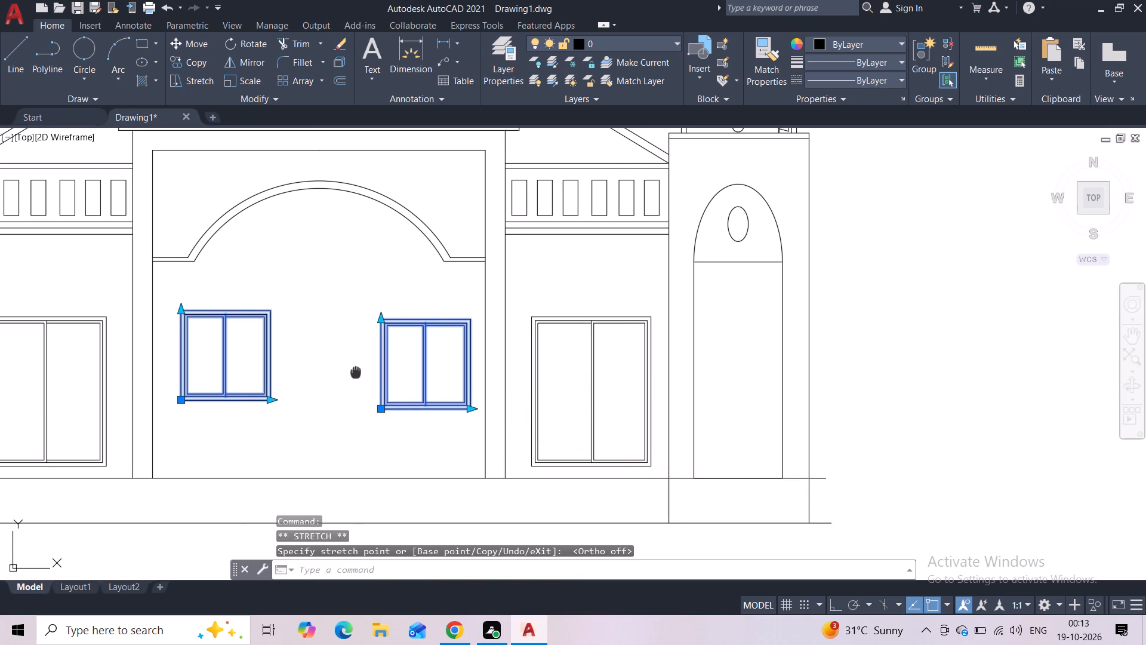
{"action": "middle_click_drag", "start_coordinate": [398, 370], "coordinate": [476, 380]}
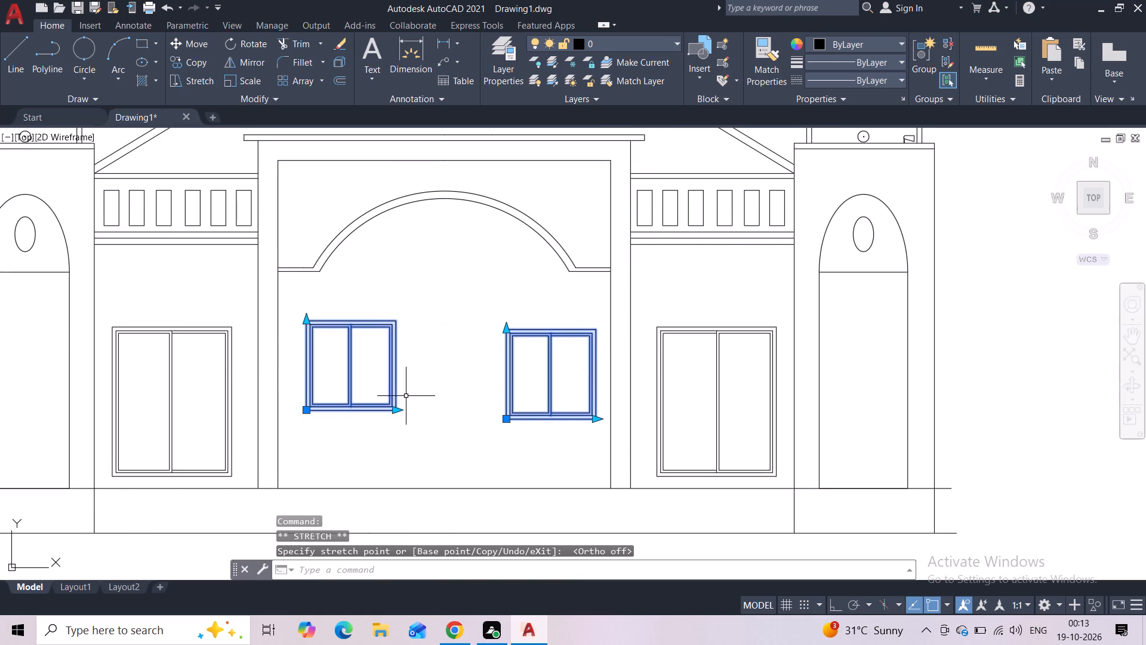
{"action": "left_click", "coordinate": [304, 322]}
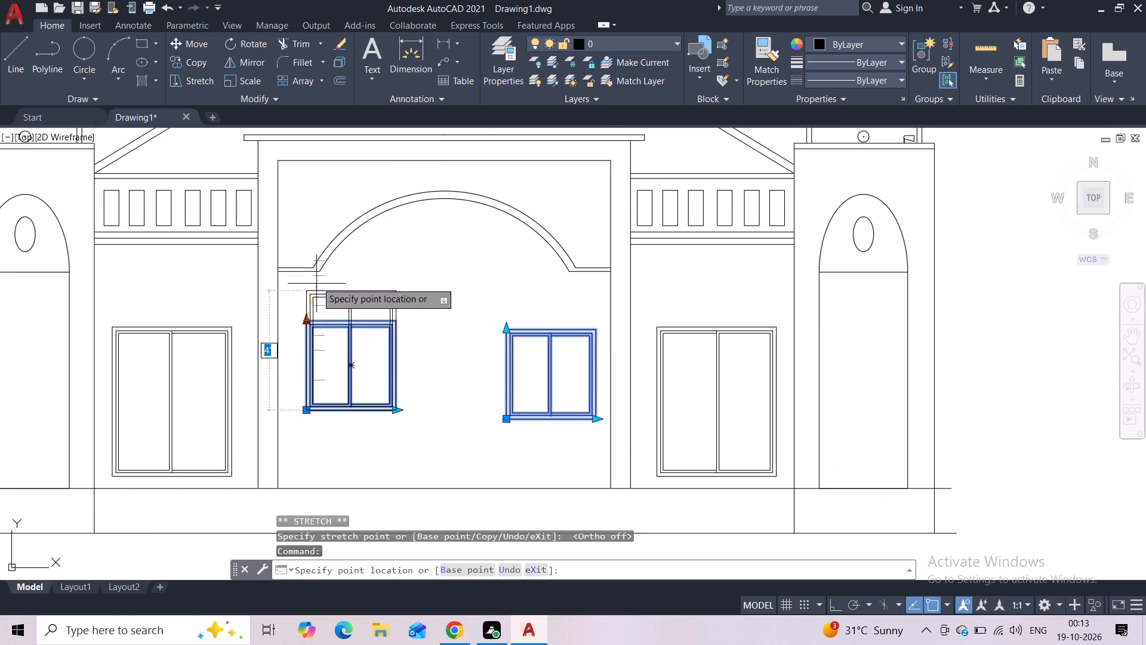
{"action": "left_click", "coordinate": [318, 265]}
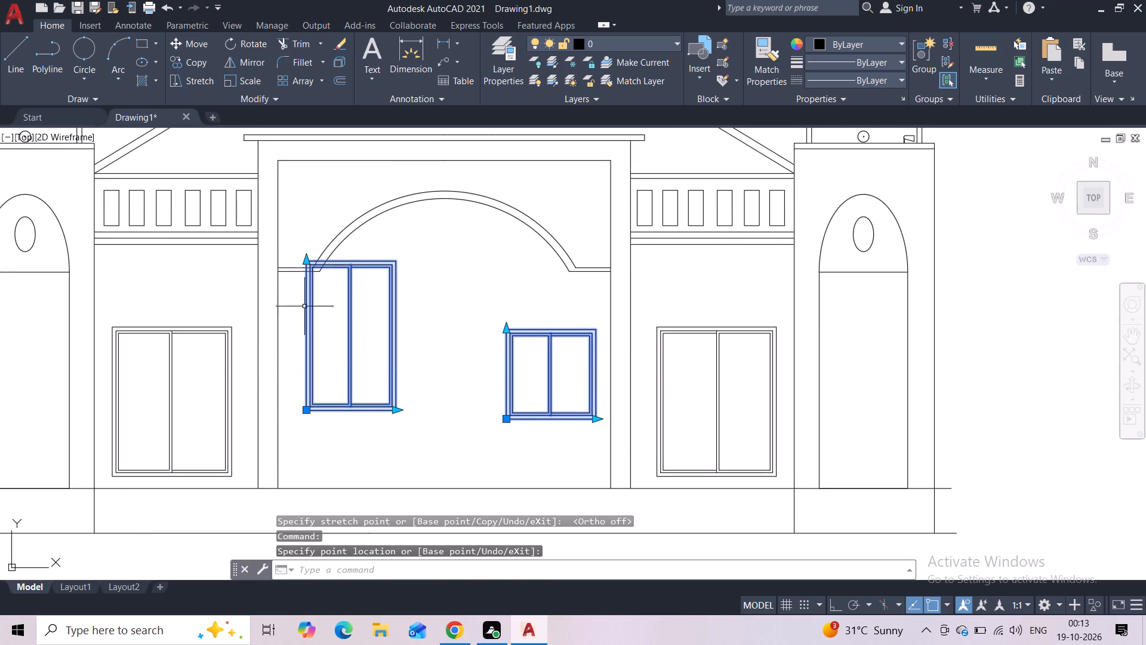
Move both central window blocks down together, aligning the left block's top with the top of the side-wall windows.
{"action": "left_click", "coordinate": [188, 44]}
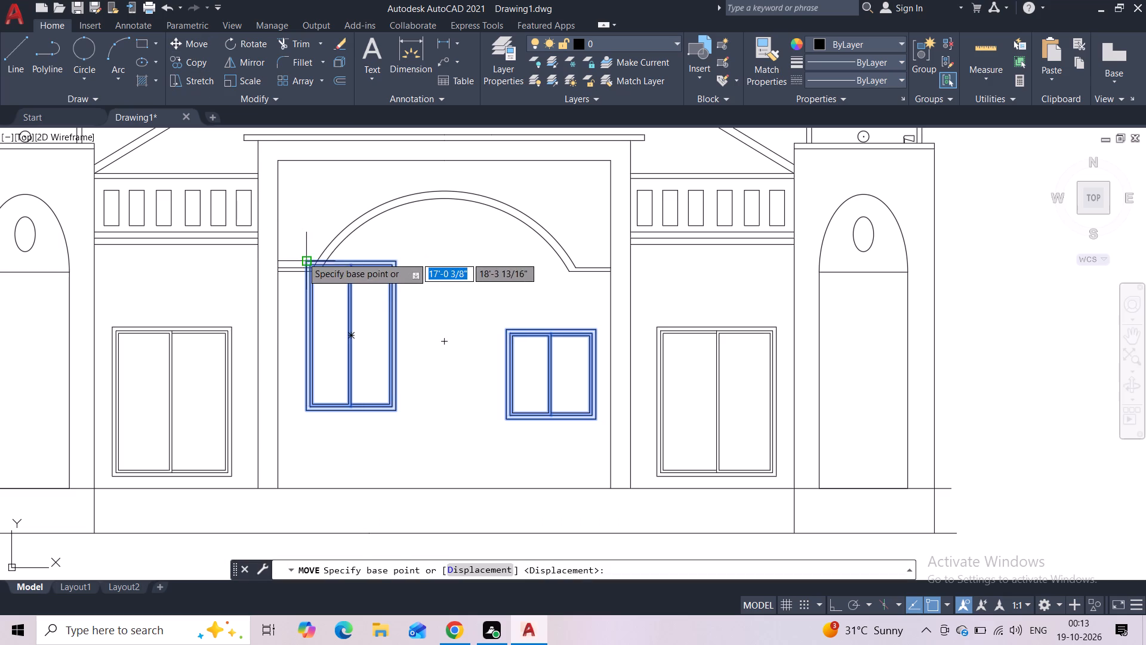
{"action": "left_click", "coordinate": [302, 257]}
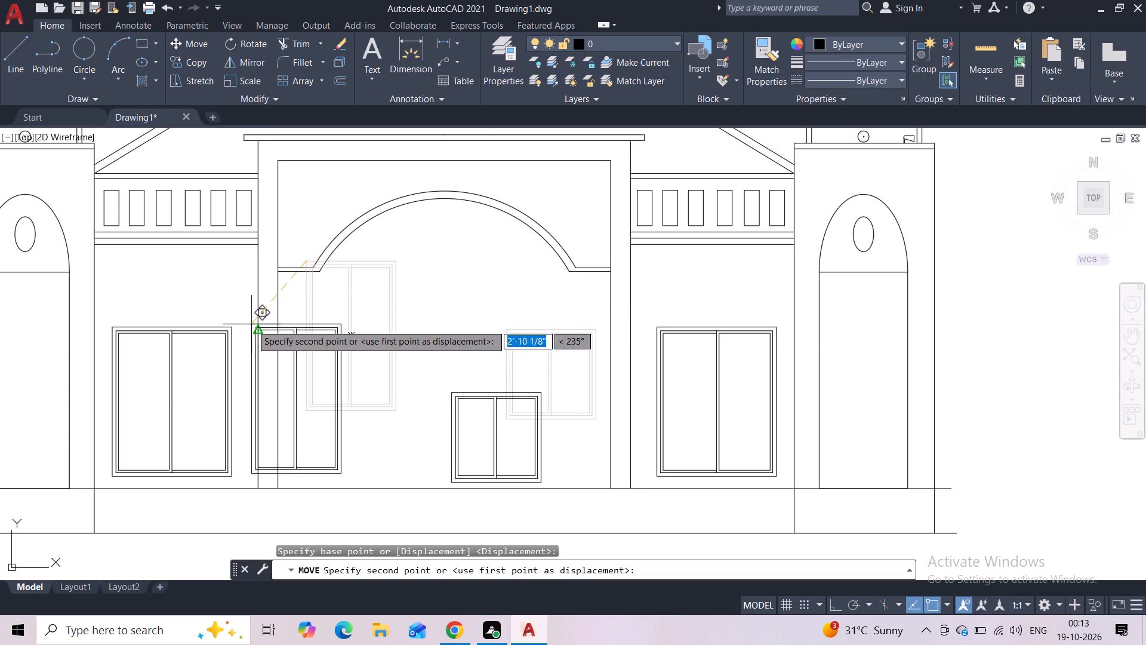
{"action": "left_click", "coordinate": [290, 321]}
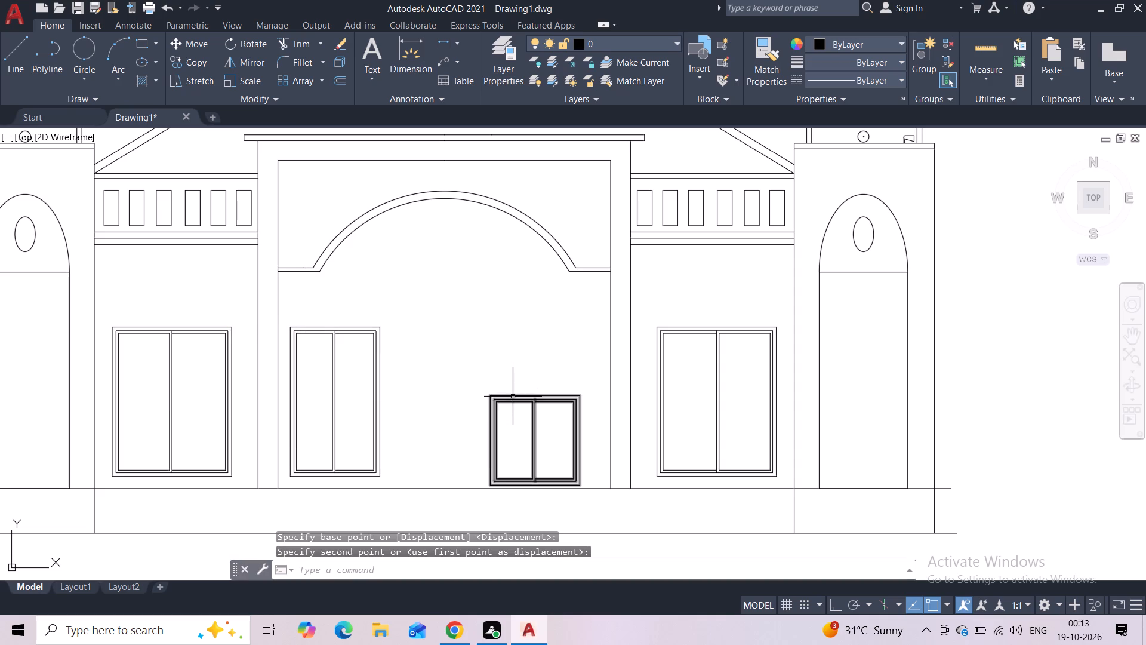
Stretch the right central window block upward to match the left block's height.
{"action": "left_click", "coordinate": [512, 397]}
{"action": "left_click", "coordinate": [494, 391]}
{"action": "left_click", "coordinate": [490, 394]}
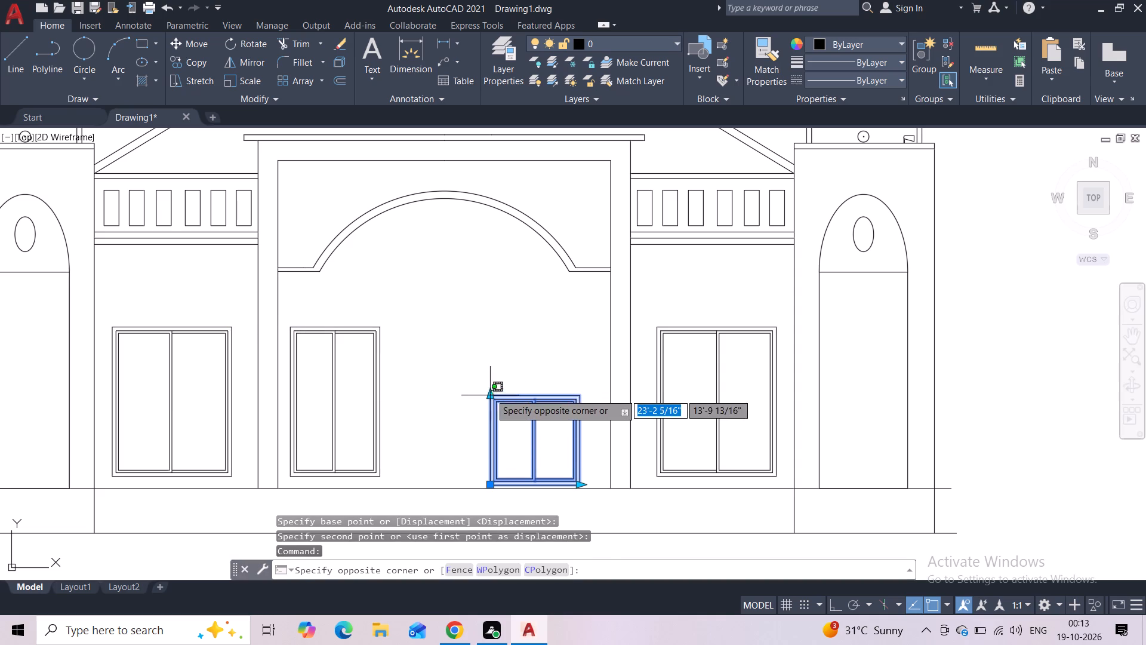
{"action": "left_click", "coordinate": [493, 398]}
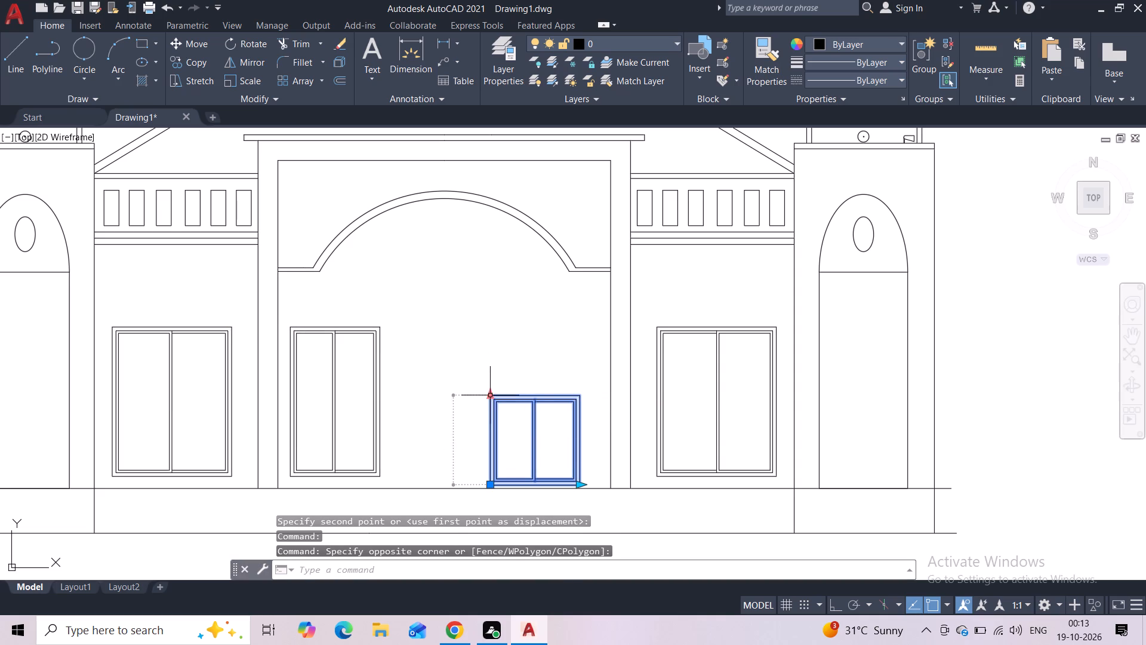
{"action": "left_click", "coordinate": [488, 303]}
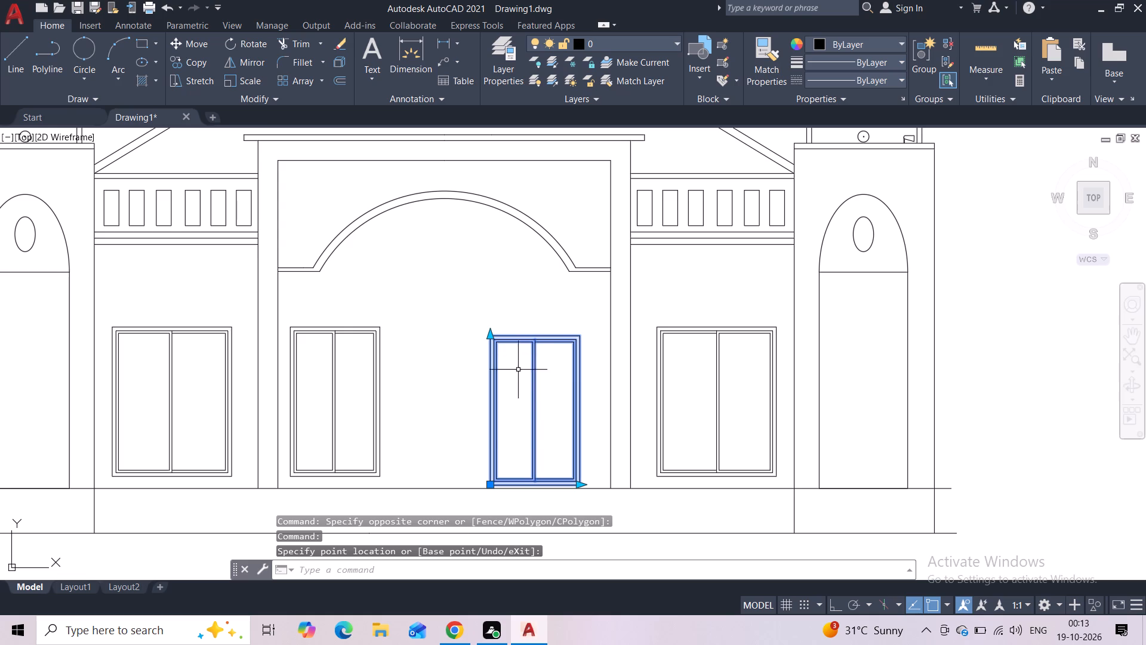
Widen both central window blocks equally toward the right, making the left one 5' wide.
{"action": "left_click", "coordinate": [578, 484]}
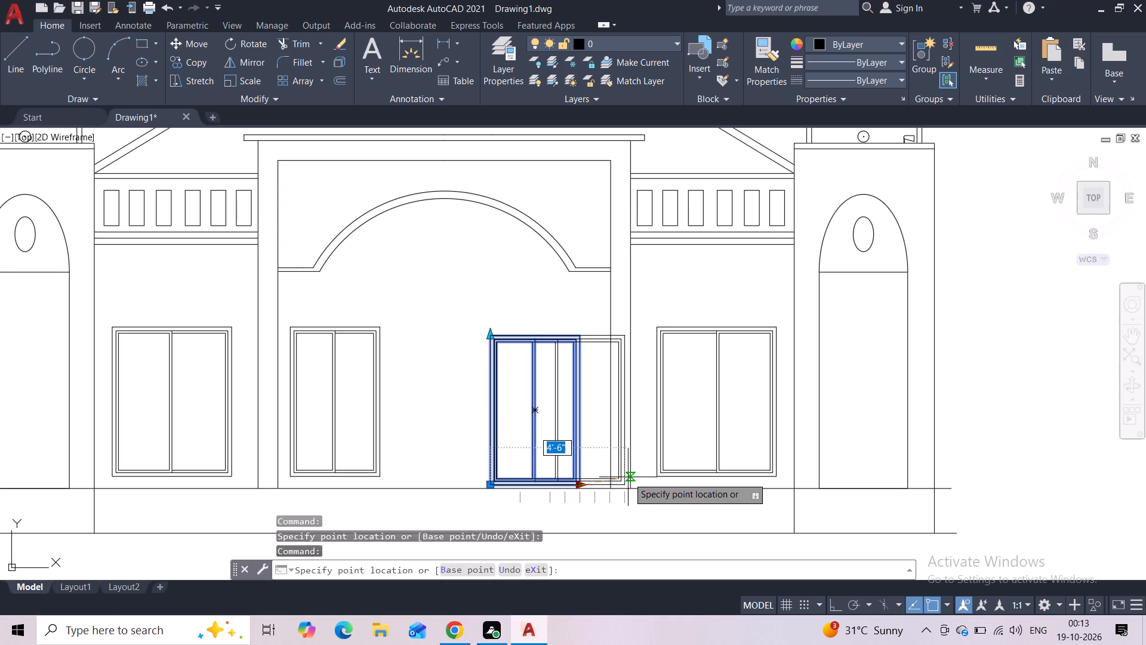
{"action": "left_click", "coordinate": [640, 480]}
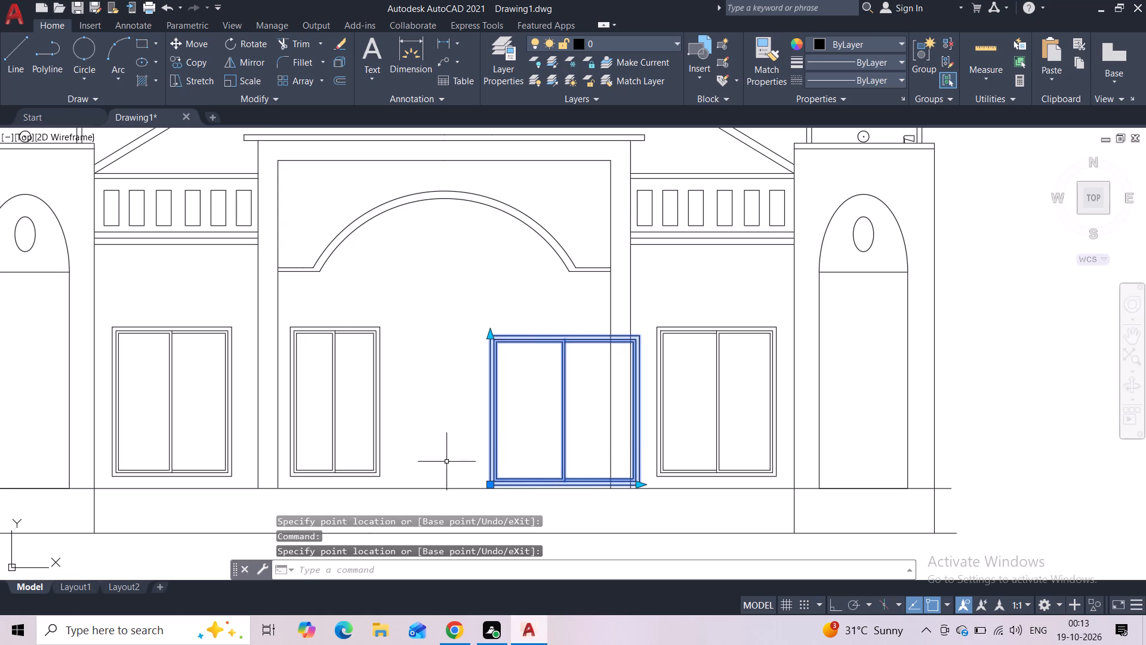
{"action": "left_click", "coordinate": [372, 464]}
{"action": "left_click", "coordinate": [383, 476]}
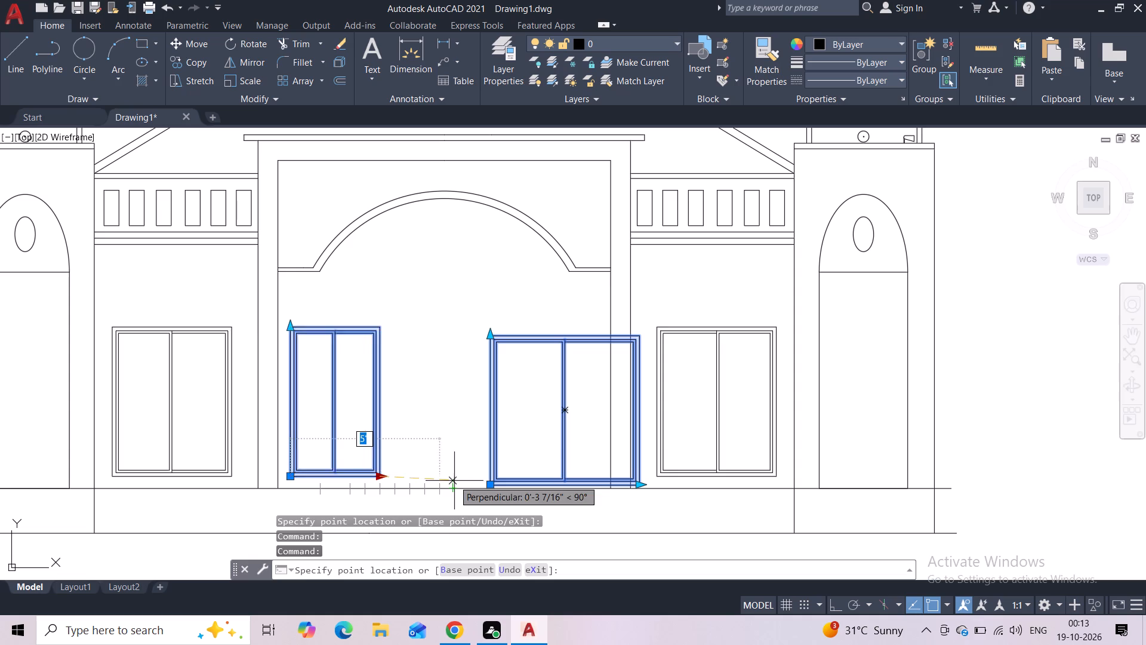
{"action": "left_click", "coordinate": [454, 481]}
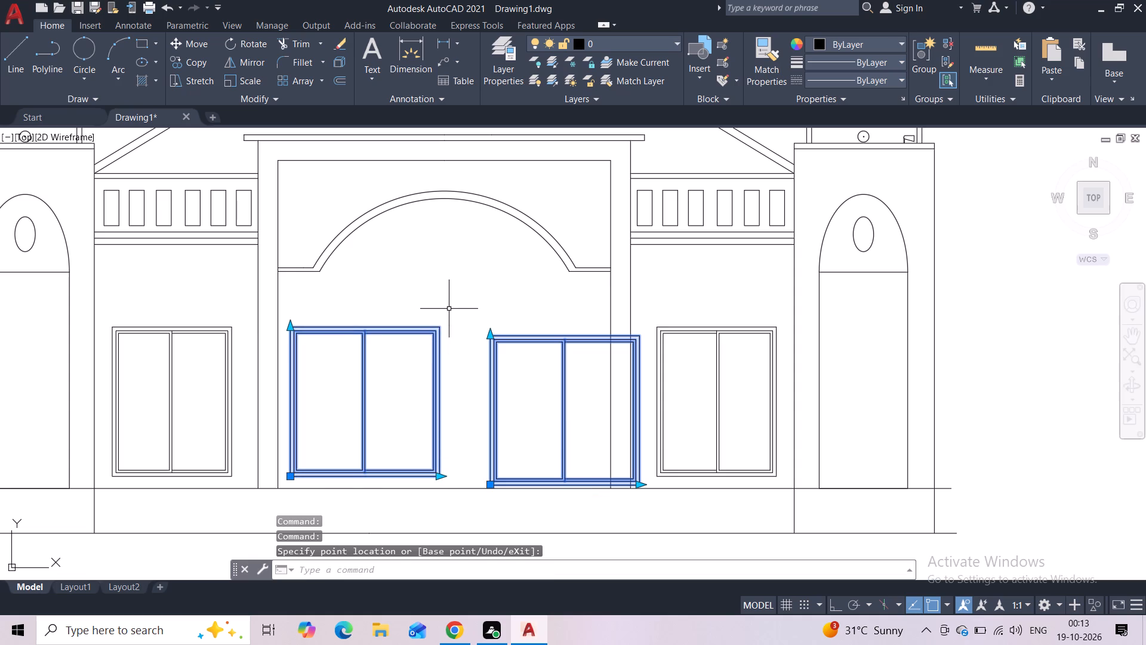
{"action": "key", "text": "Escape"}
Move the right central window block so its upper-left corner meets the left block's upper-right corner.
{"action": "left_click", "coordinate": [531, 341]}
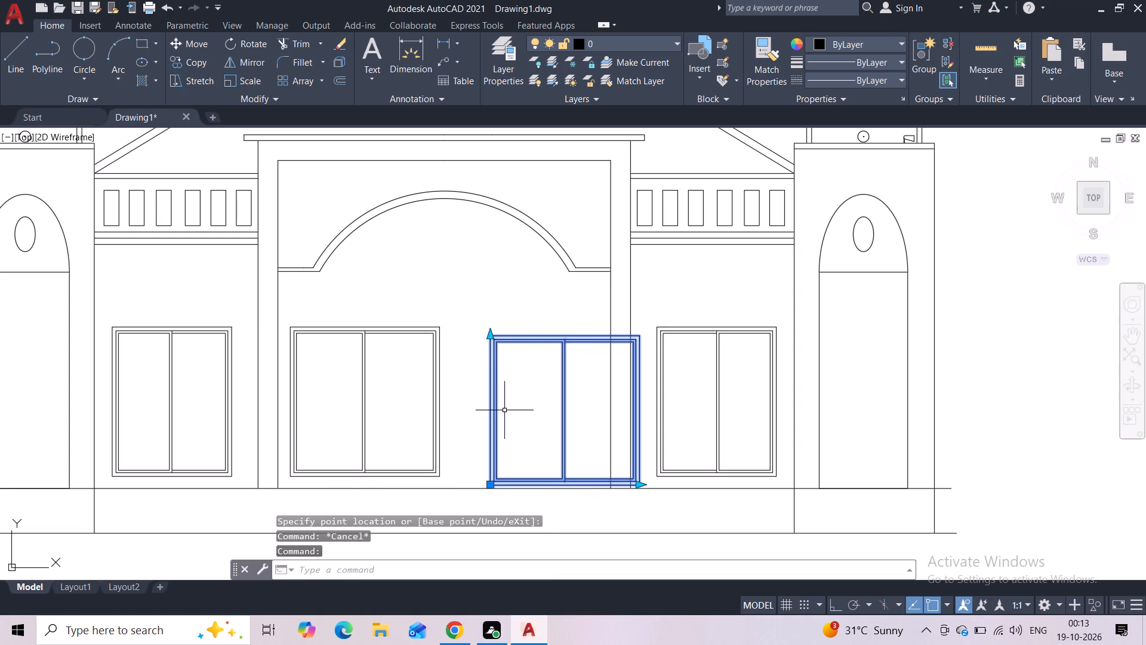
{"action": "left_click", "coordinate": [187, 42]}
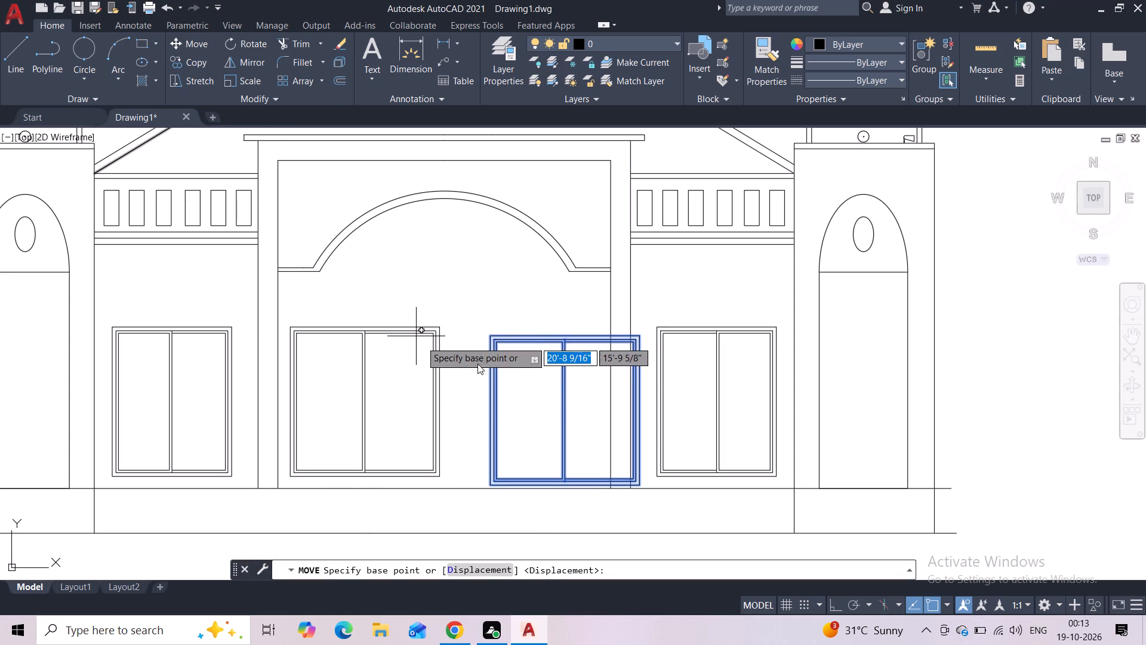
{"action": "left_click", "coordinate": [492, 334]}
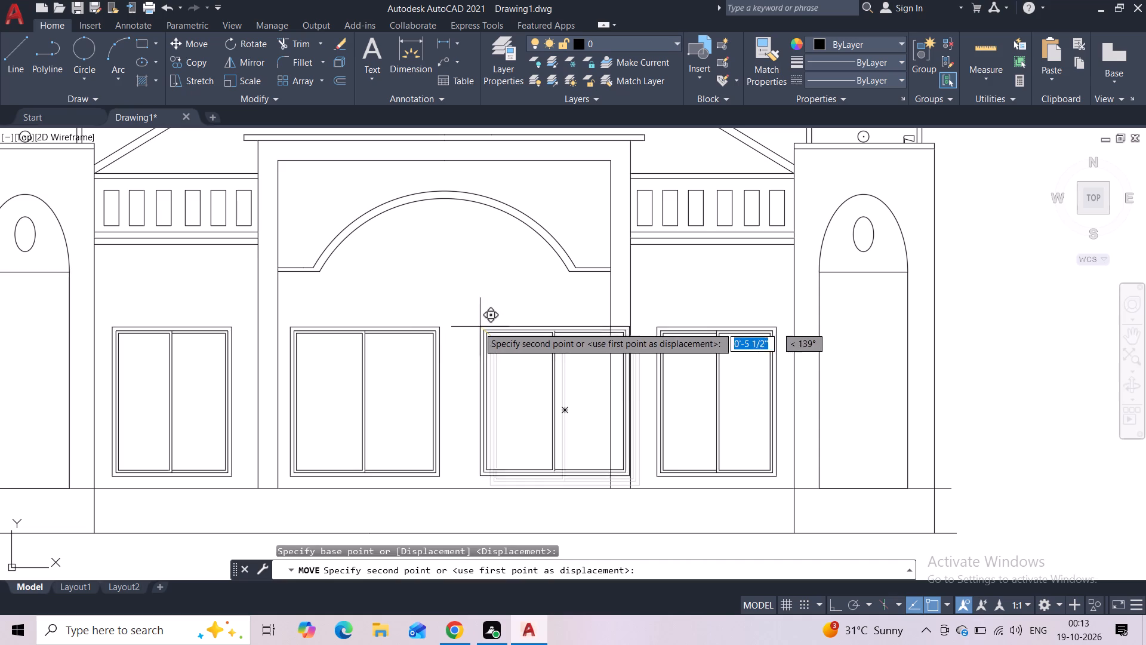
{"action": "scroll", "coordinate": [456, 325], "scroll_direction": "up", "scroll_amount": 2}
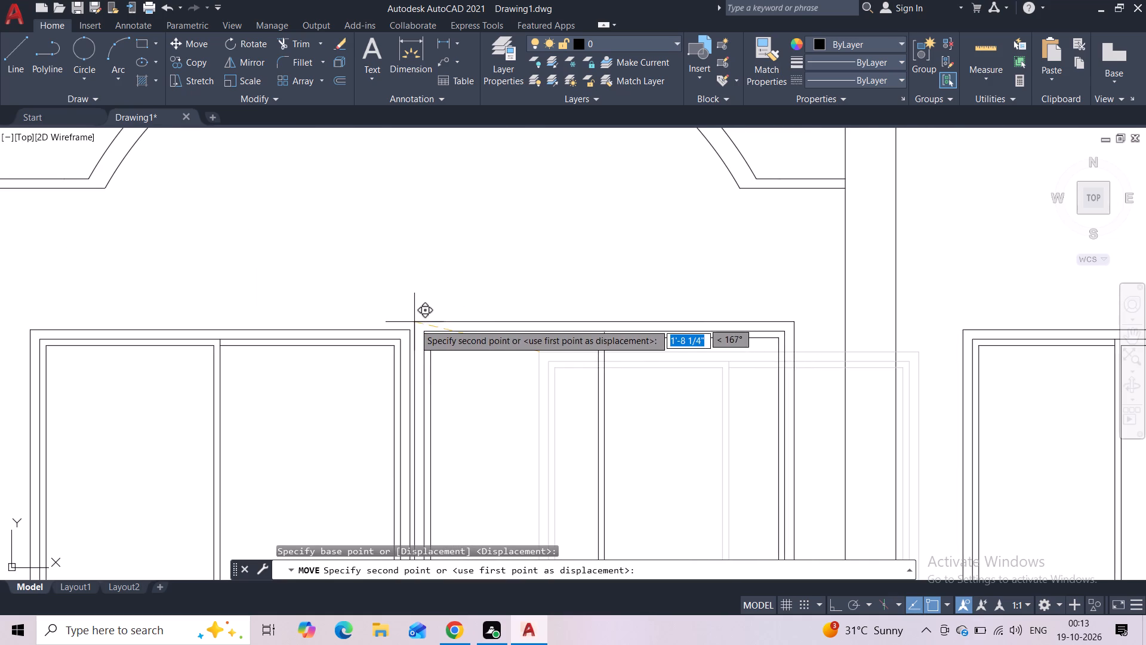
{"action": "left_click", "coordinate": [414, 328]}
{"action": "key", "text": "Escape"}
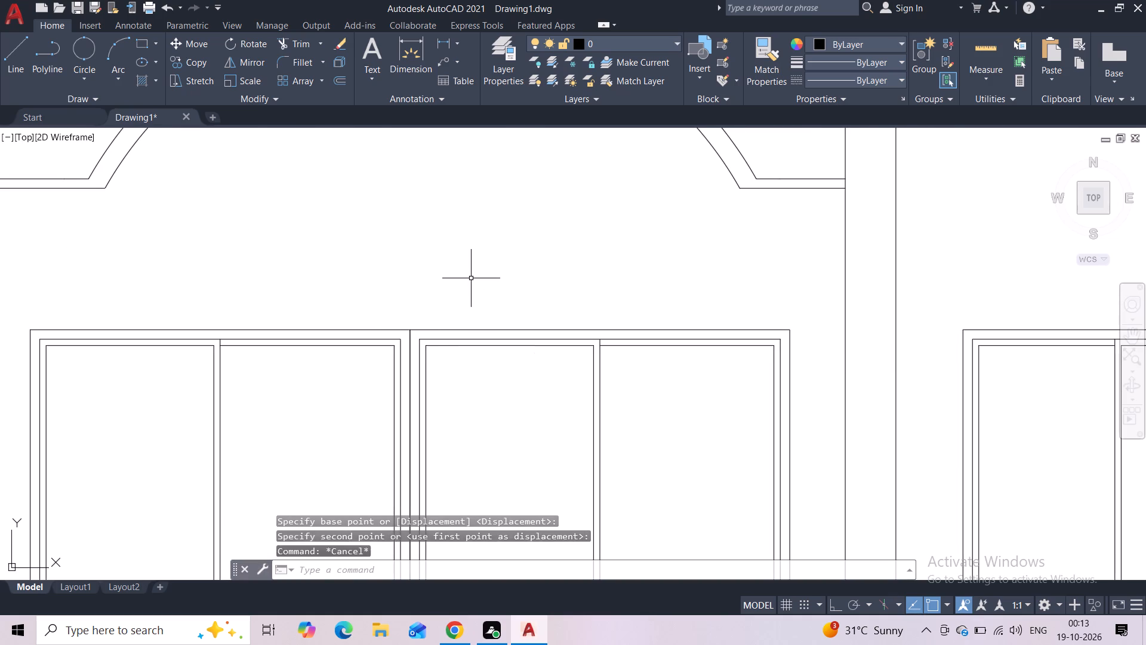
Draw a rectangle about 9'-11 7/8" by 10 3/16" along the top of the two joined central windows.
{"action": "scroll", "coordinate": [471, 278], "scroll_direction": "down", "scroll_amount": 3}
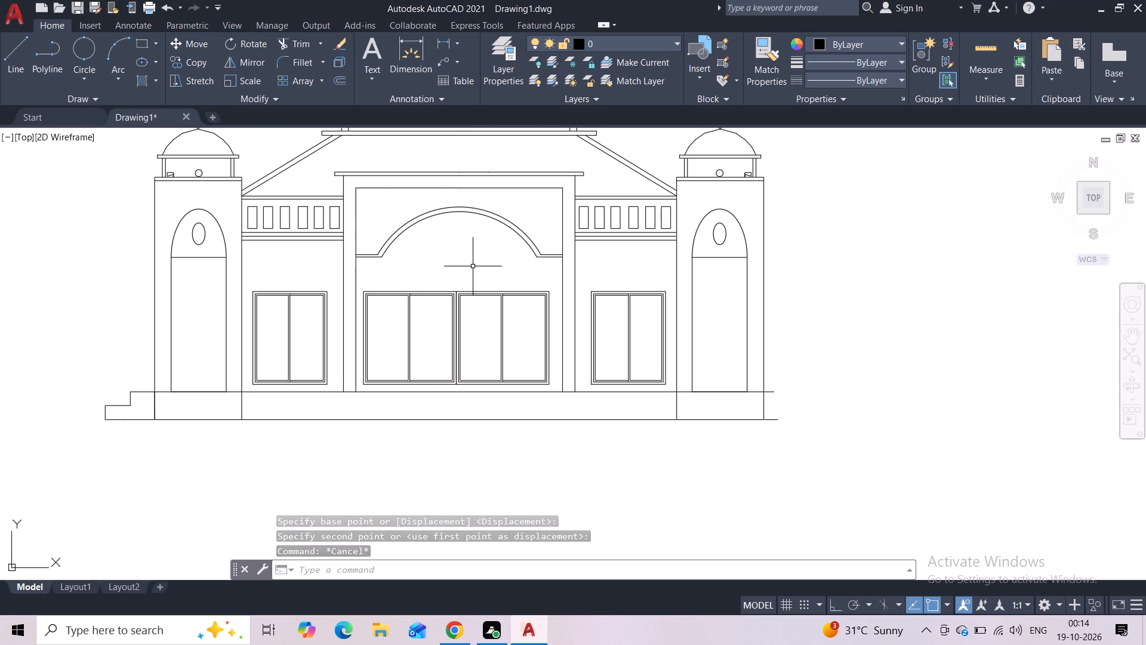
{"action": "left_click", "coordinate": [141, 46]}
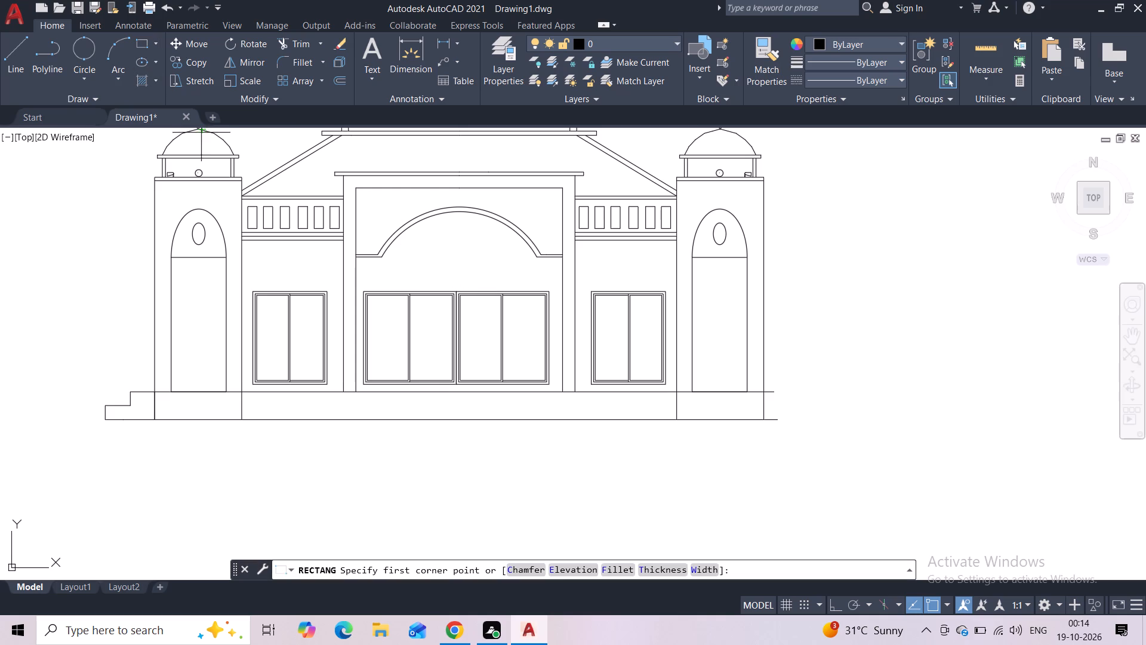
{"action": "scroll", "coordinate": [368, 293], "scroll_direction": "up", "scroll_amount": 2}
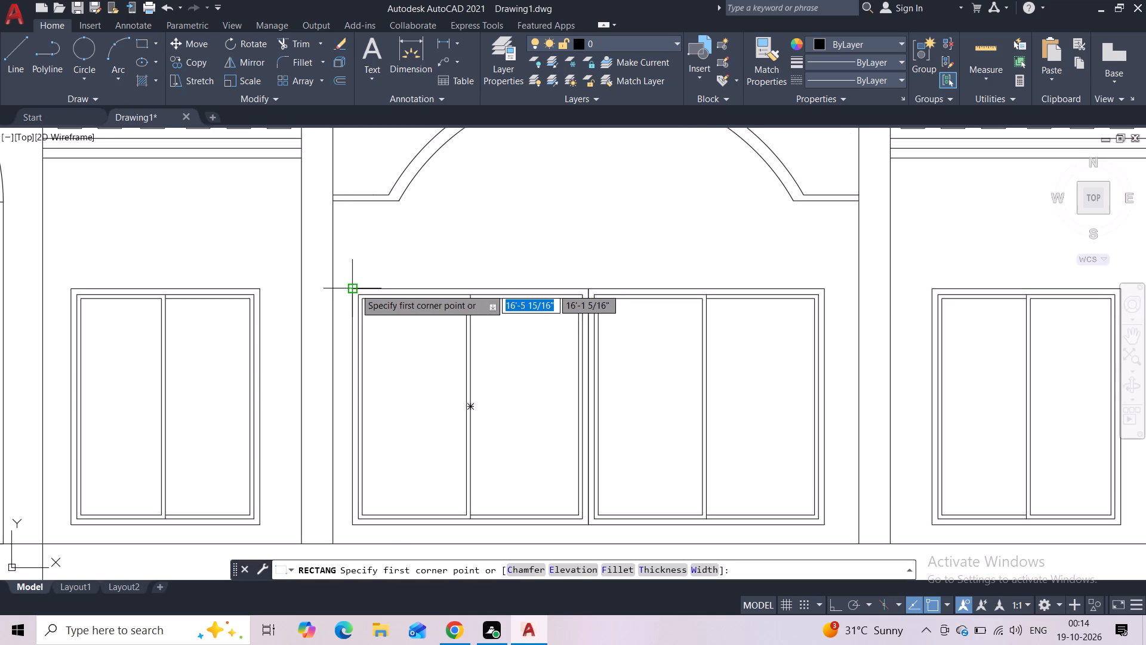
{"action": "left_click", "coordinate": [355, 288]}
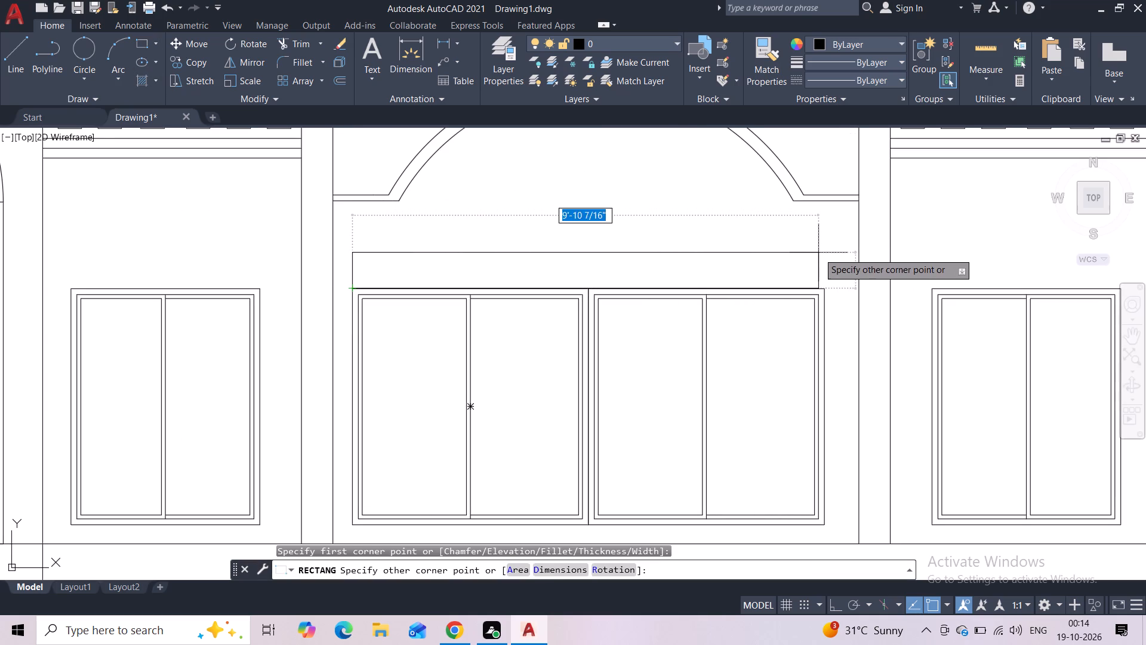
{"action": "scroll", "coordinate": [819, 246], "scroll_direction": "up", "scroll_amount": 2}
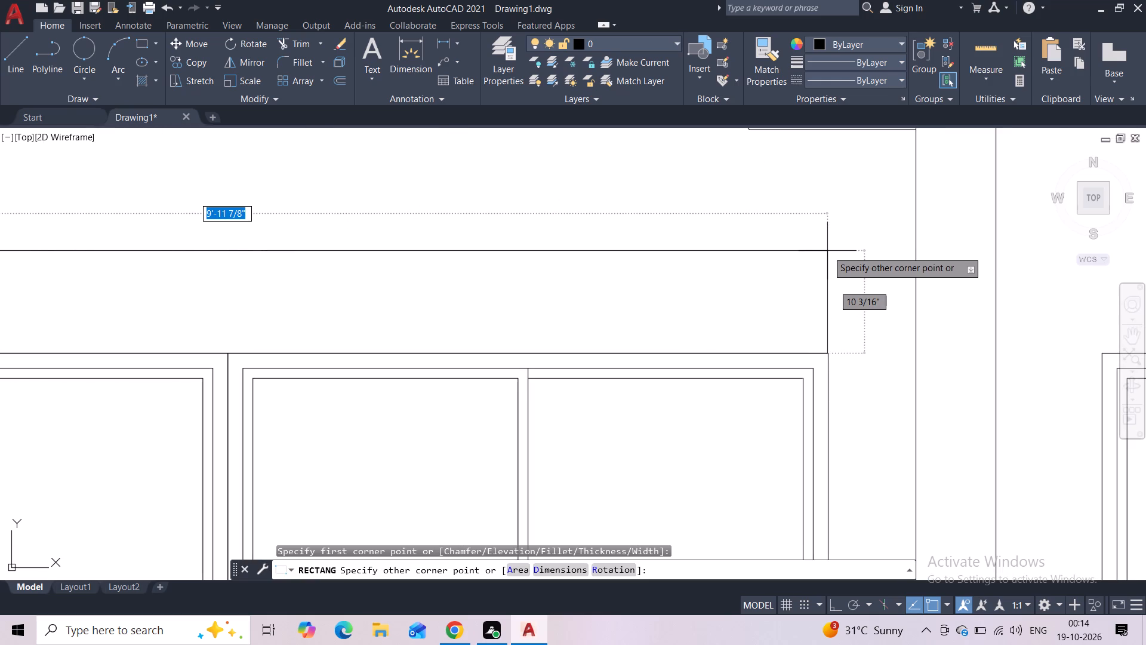
{"action": "left_click", "coordinate": [828, 250]}
Stretch the new rectangle's lower-right corner to the upper-right corner of the right central window.
{"action": "scroll", "coordinate": [834, 321], "scroll_direction": "up", "scroll_amount": 3}
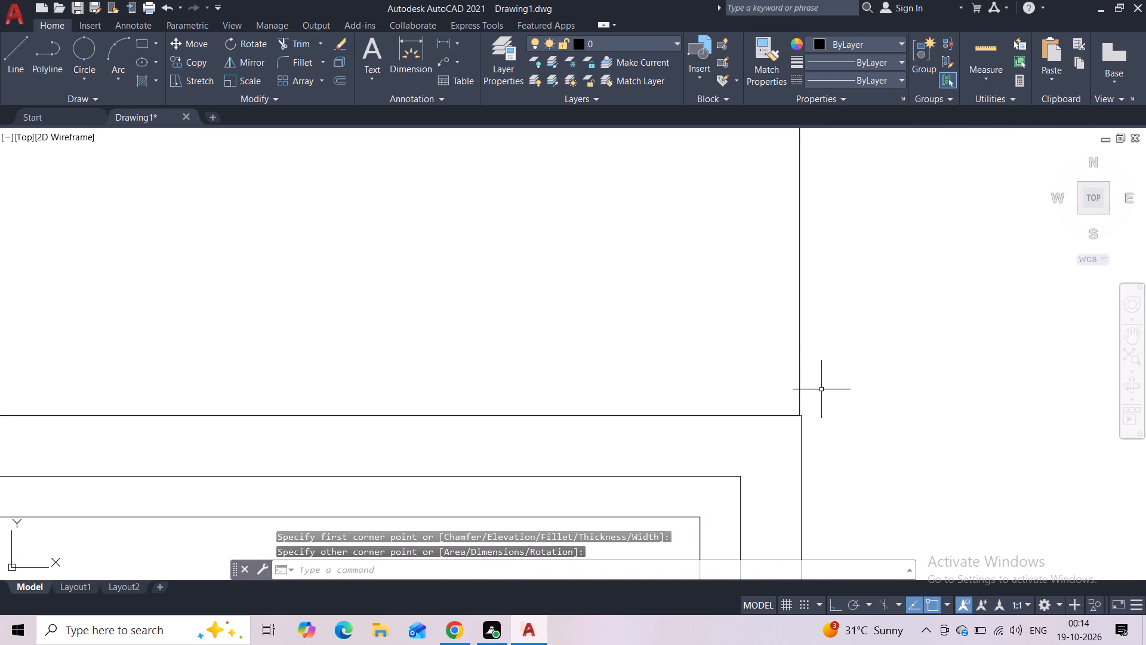
{"action": "scroll", "coordinate": [799, 410], "scroll_direction": "up", "scroll_amount": 4}
{"action": "left_click", "coordinate": [784, 435]}
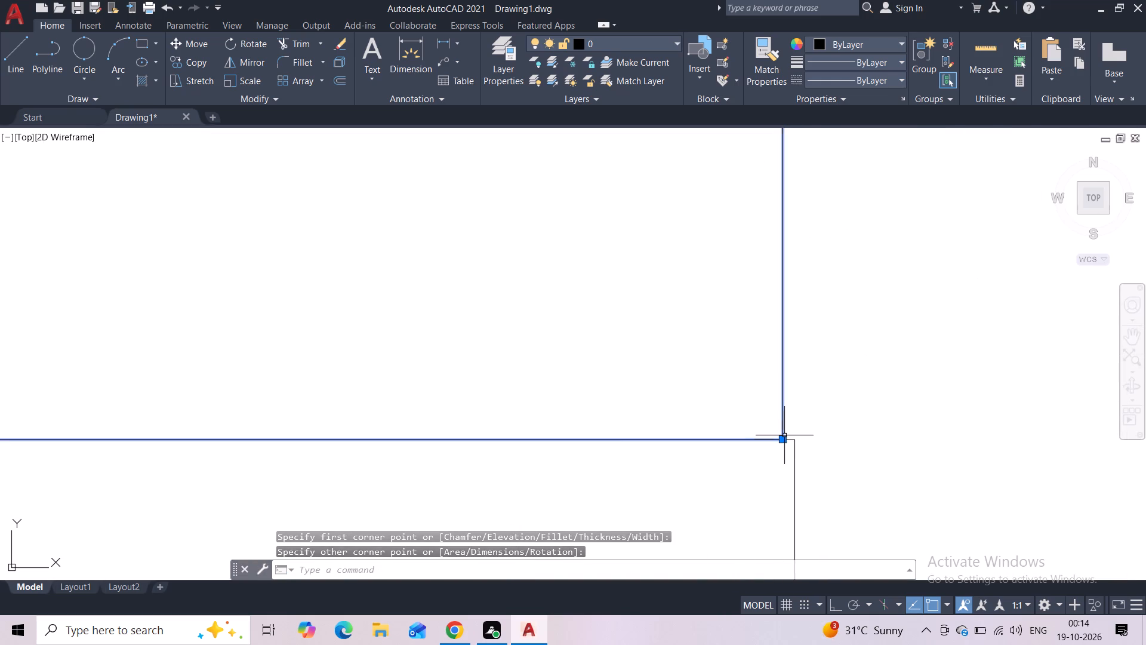
{"action": "left_click", "coordinate": [784, 441]}
{"action": "left_click", "coordinate": [797, 441]}
{"action": "scroll", "coordinate": [805, 358], "scroll_direction": "down", "scroll_amount": 5}
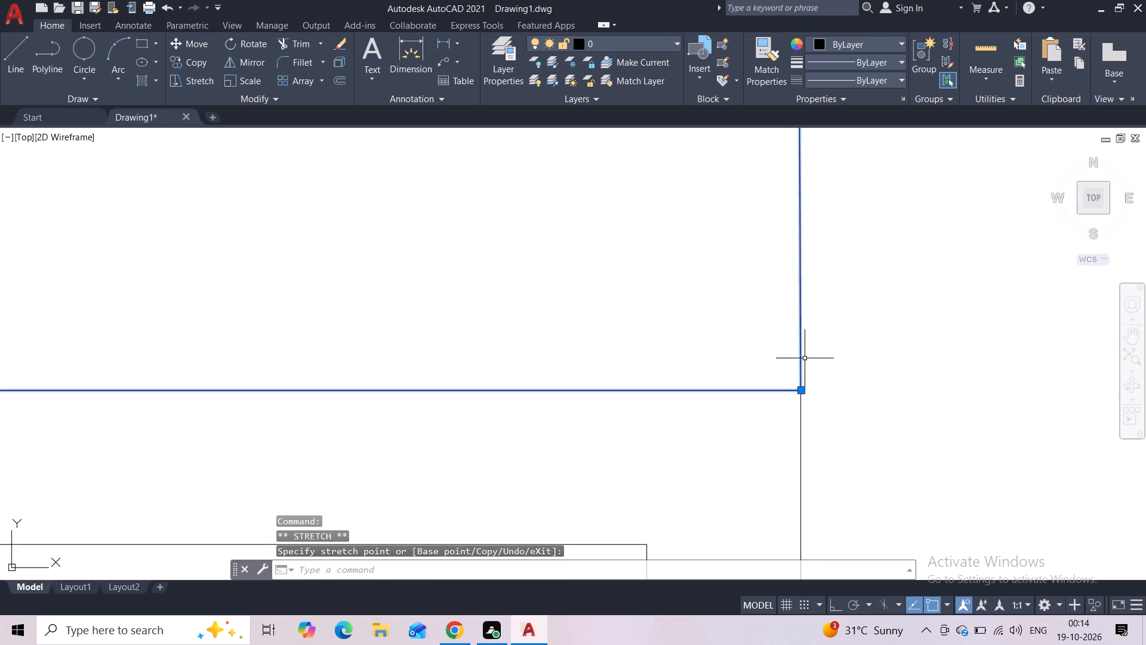
{"action": "scroll", "coordinate": [742, 318], "scroll_direction": "down", "scroll_amount": 5}
{"action": "middle_click_drag", "start_coordinate": [667, 294], "coordinate": [714, 308]}
{"action": "key", "text": "Escape"}
{"action": "scroll", "coordinate": [651, 295], "scroll_direction": "down", "scroll_amount": 2}
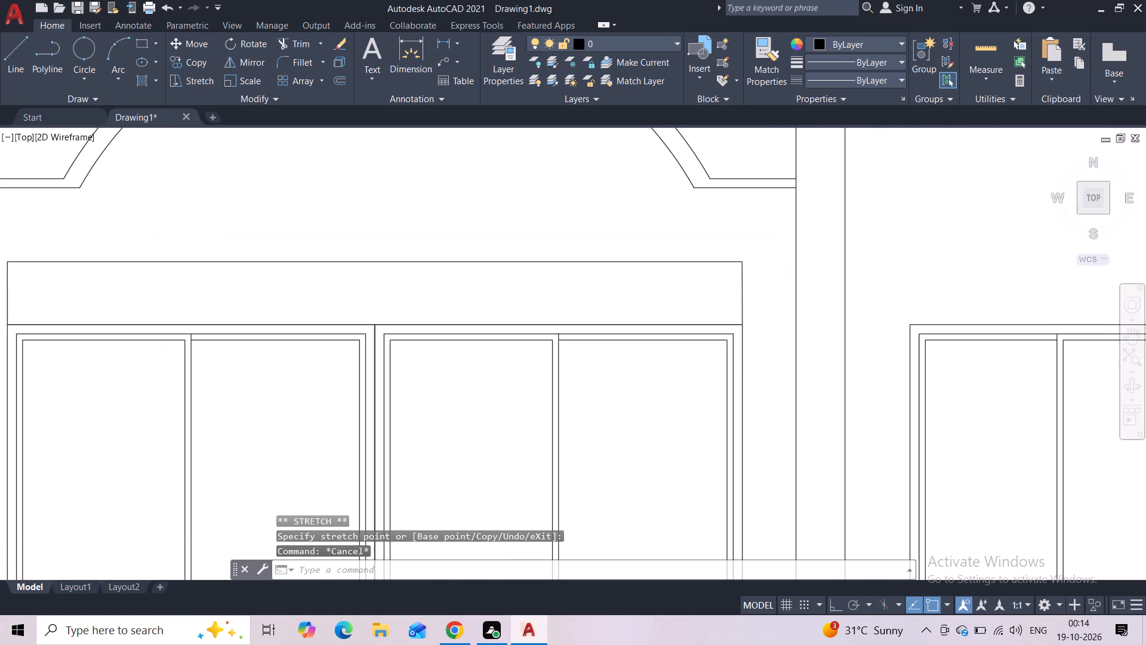
Draw a rectangle about 2'-4 3/16" wide inside the strip above the central windows, over the leftmost pane.
{"action": "middle_click_drag", "start_coordinate": [651, 296], "coordinate": [713, 298]}
{"action": "left_click", "coordinate": [146, 50]}
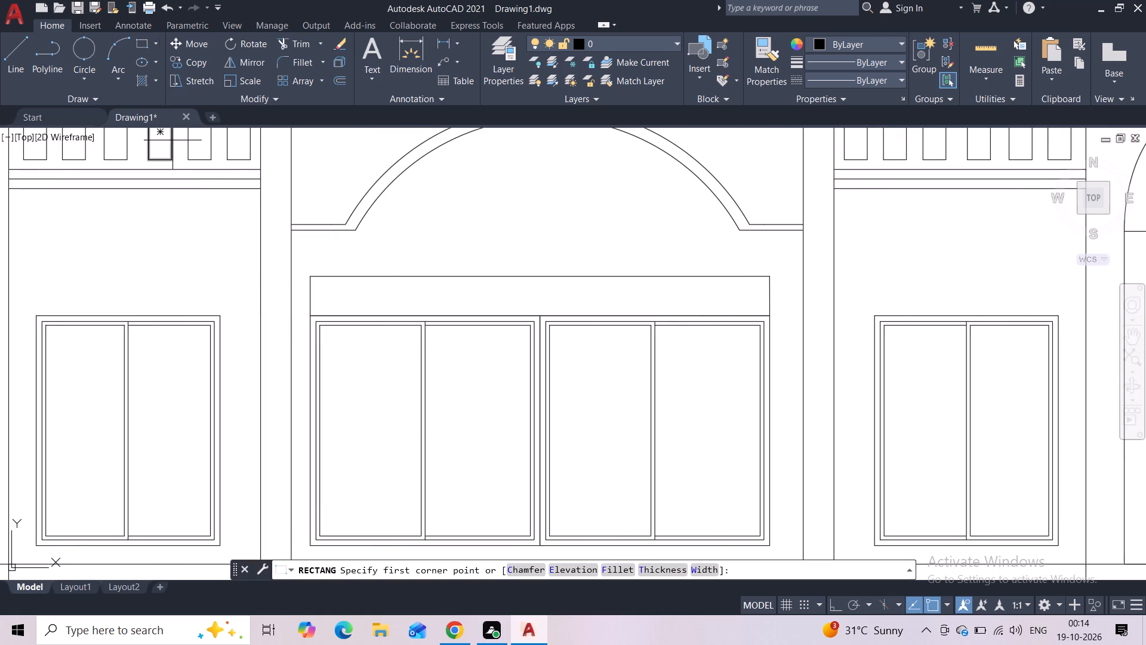
{"action": "left_click", "coordinate": [316, 314]}
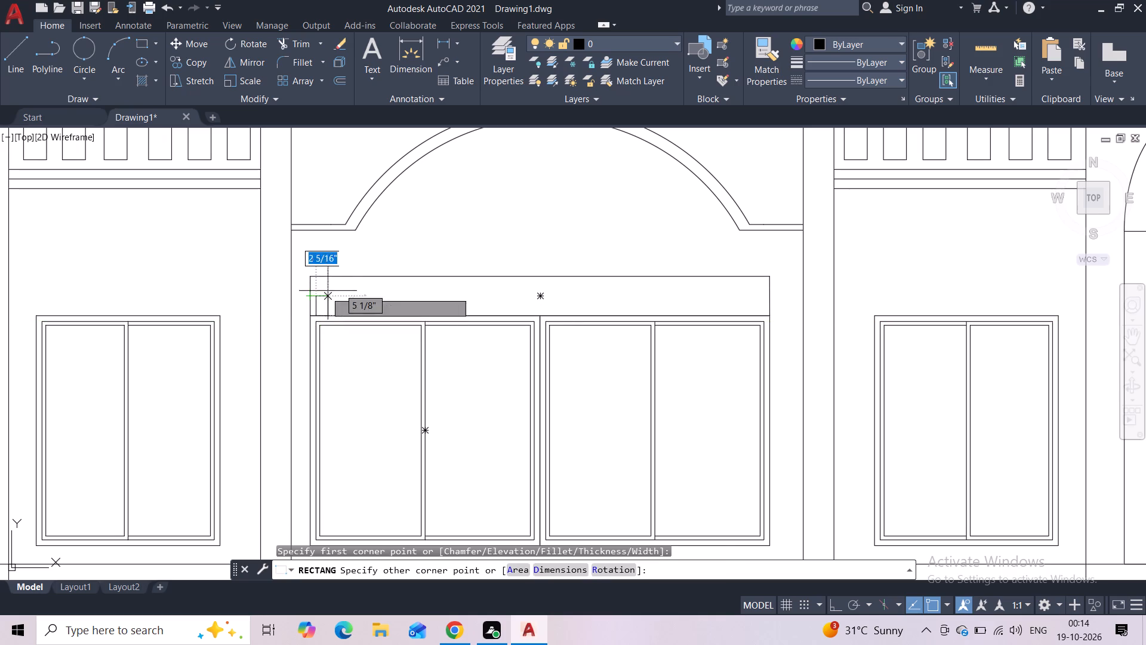
{"action": "left_click", "coordinate": [424, 285]}
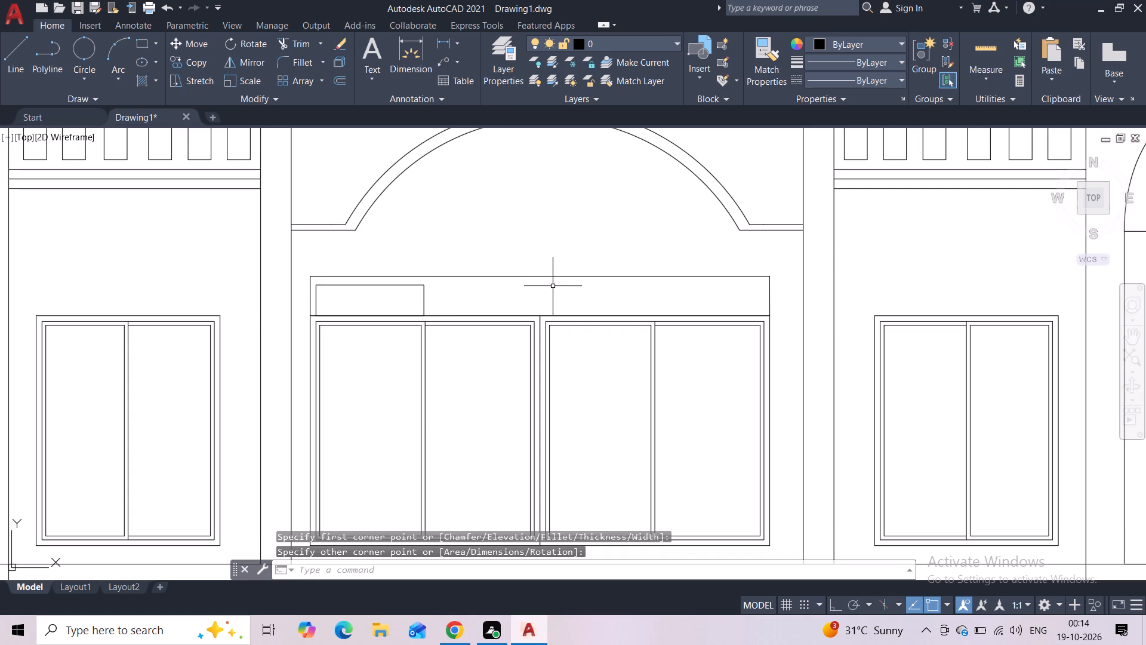
Copy the small rectangle horizontally along the strip three times, at about 2'-4 7/8", 4'-10 1/2" and 7'-4 1/8".
{"action": "left_click", "coordinate": [448, 294]}
{"action": "left_click", "coordinate": [393, 296]}
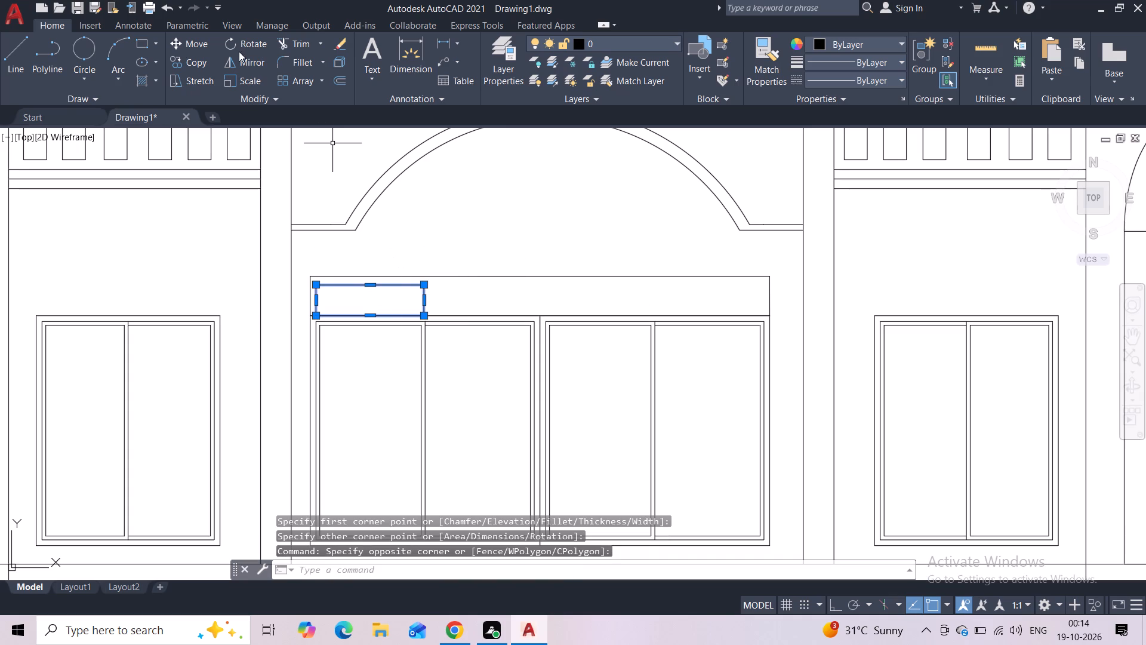
{"action": "left_click", "coordinate": [197, 66]}
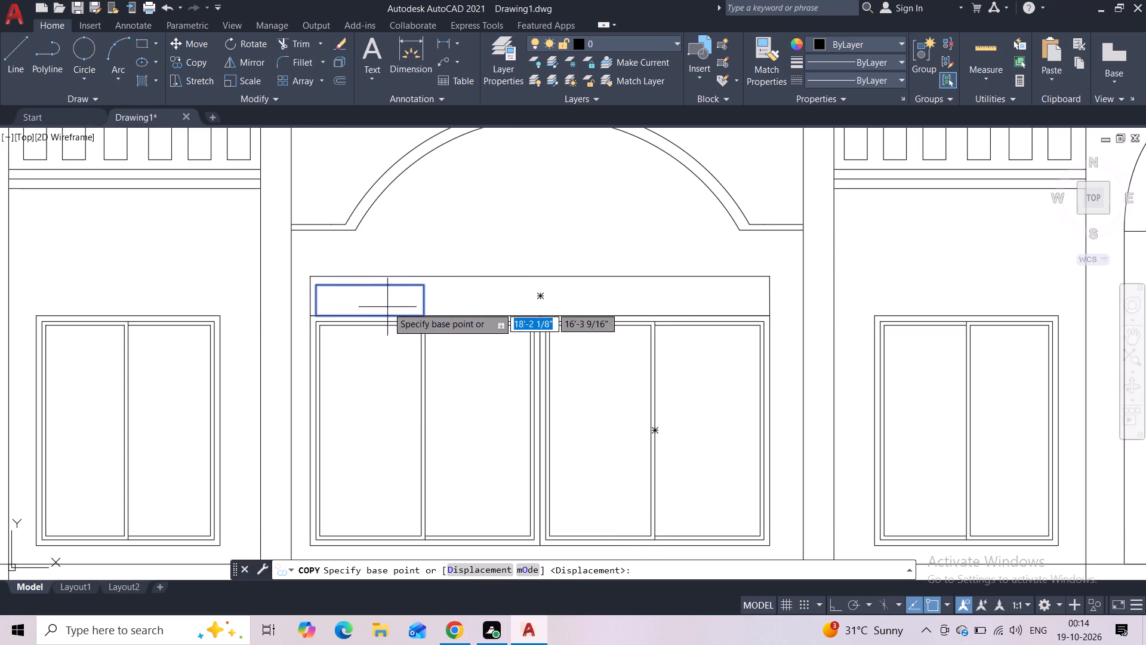
{"action": "left_click", "coordinate": [372, 287]}
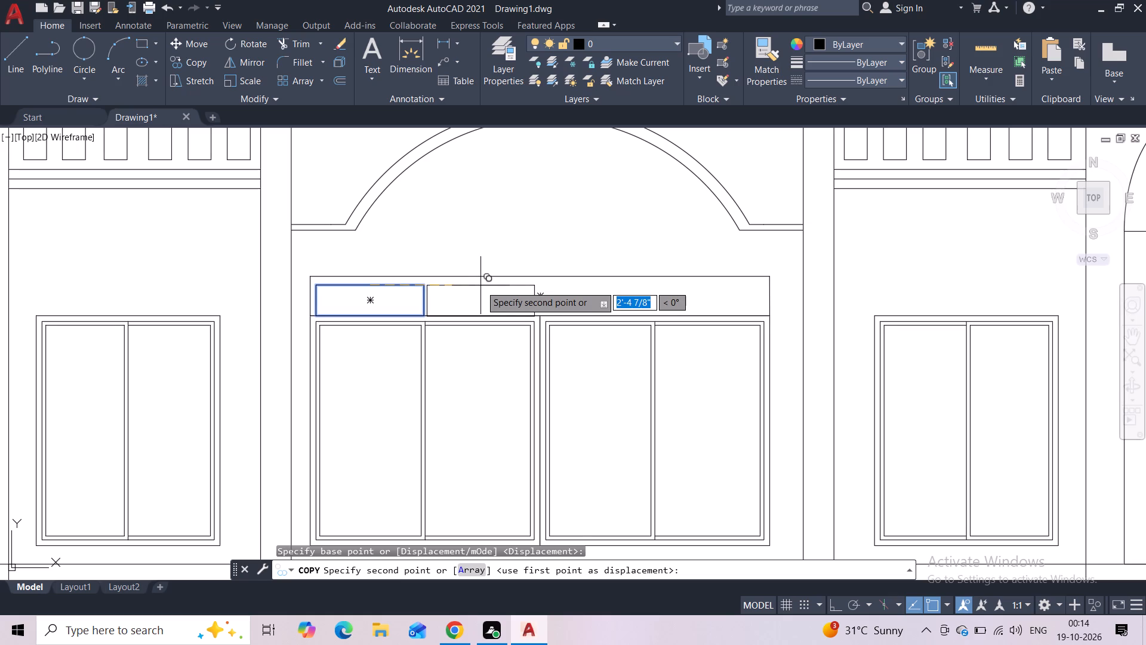
{"action": "left_click", "coordinate": [480, 285]}
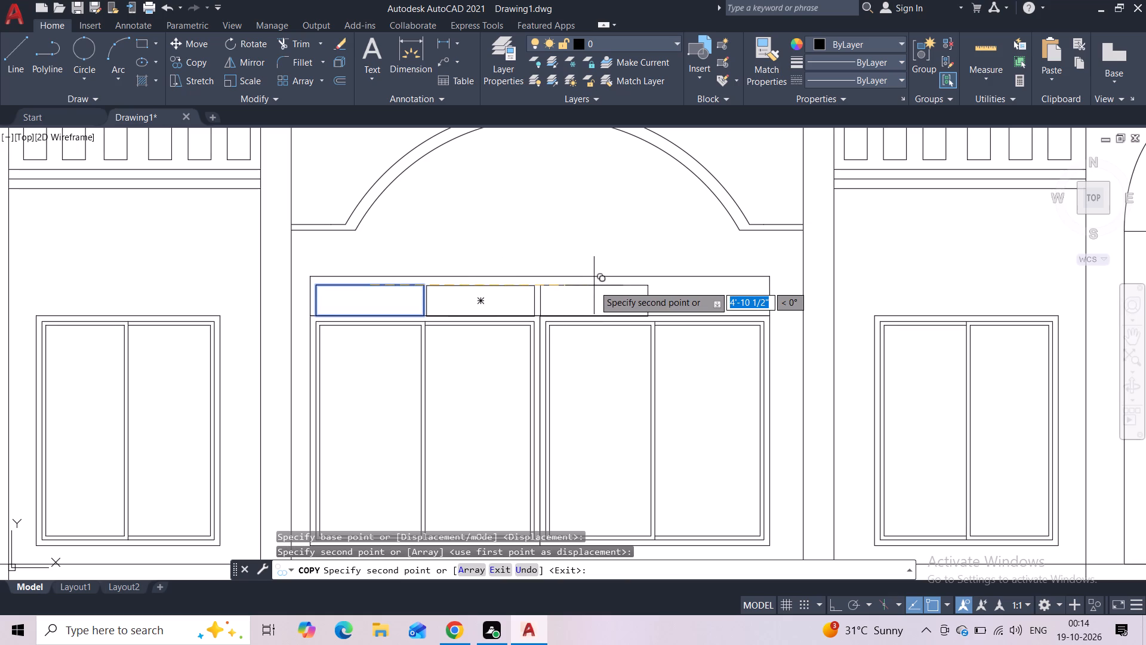
{"action": "left_click", "coordinate": [594, 285]}
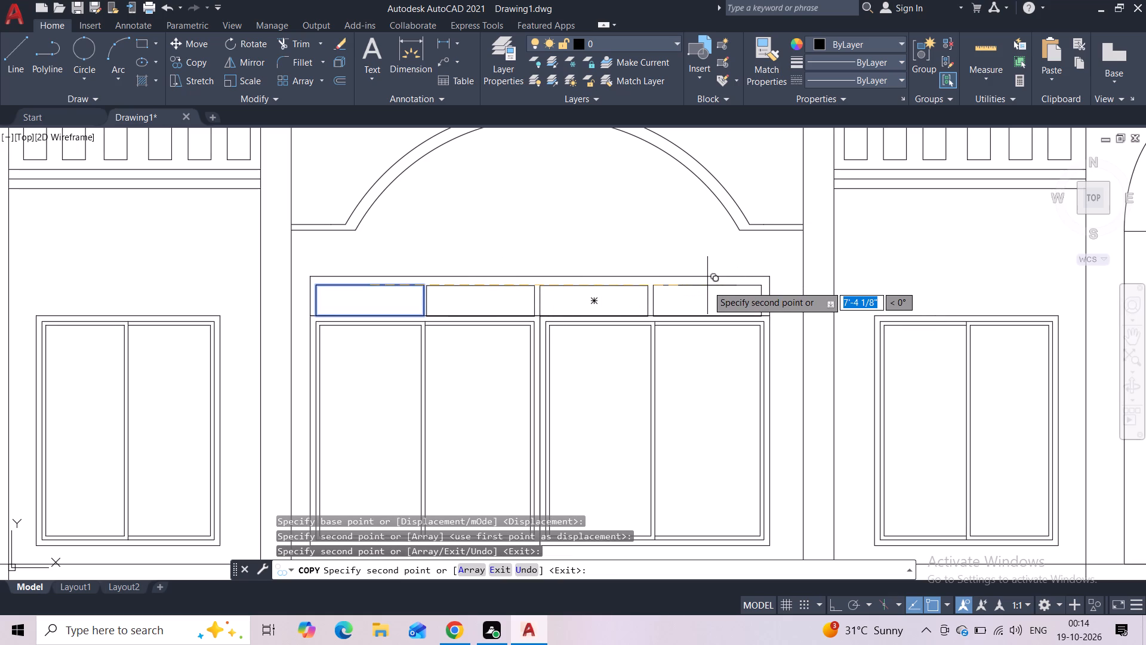
{"action": "left_click", "coordinate": [707, 285]}
{"action": "key", "text": "Escape"}
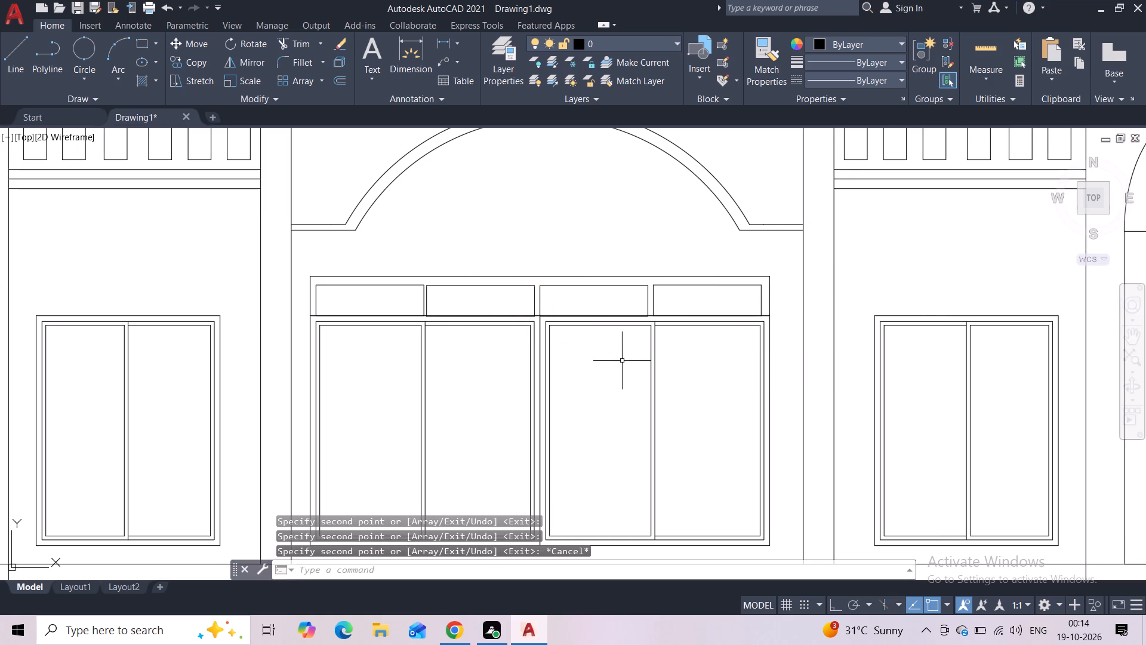
Stretch the bottom edges of the second and third small rectangles up to the strip's bottom line.
{"action": "scroll", "coordinate": [545, 312], "scroll_direction": "up", "scroll_amount": 2}
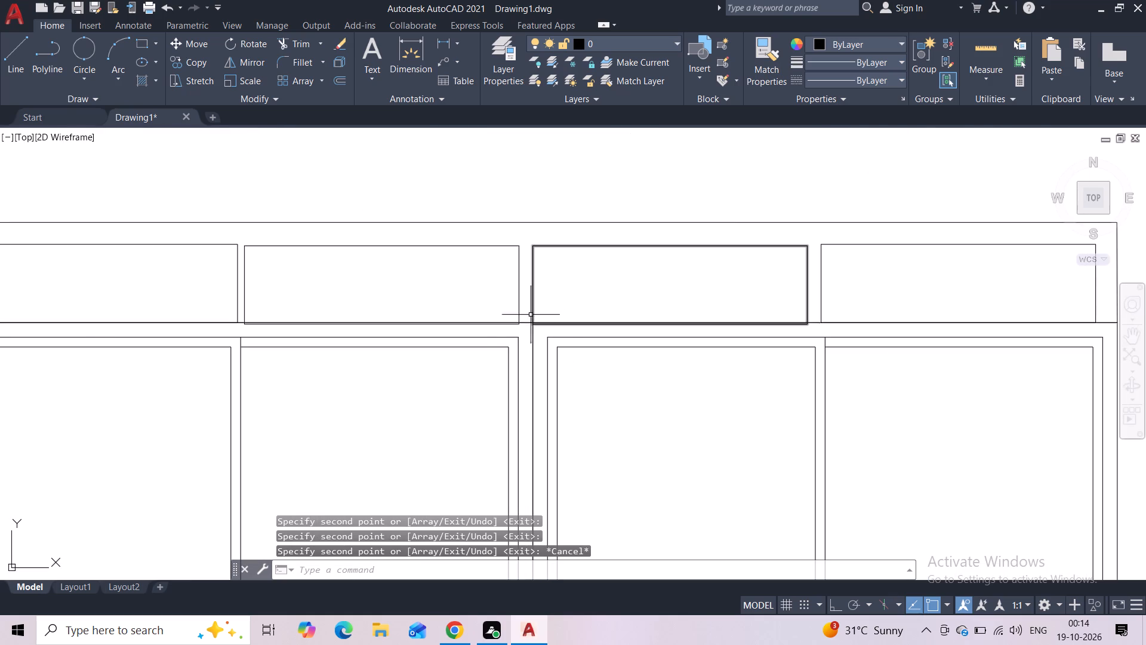
{"action": "scroll", "coordinate": [498, 330], "scroll_direction": "up", "scroll_amount": 2}
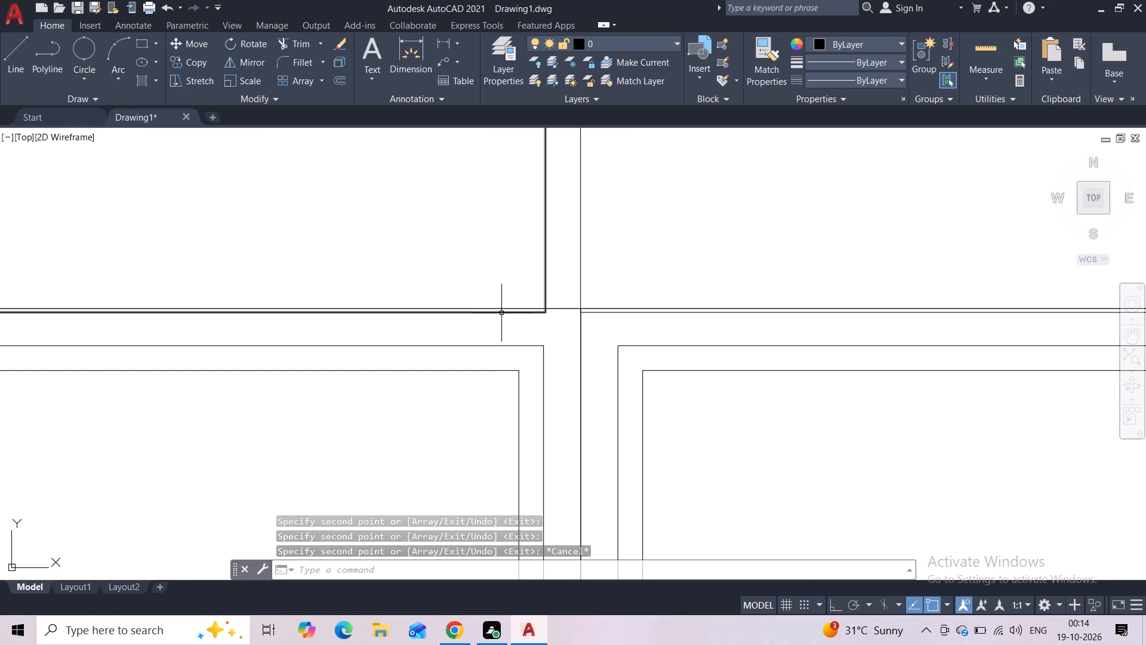
{"action": "left_click", "coordinate": [501, 313]}
{"action": "left_click", "coordinate": [199, 312]}
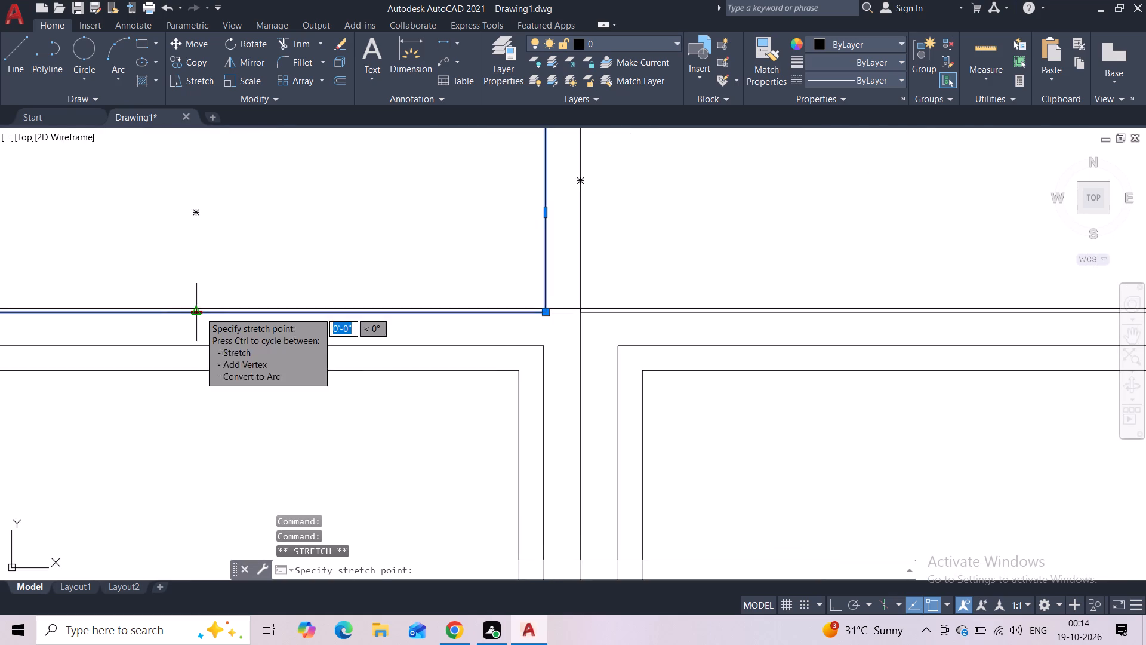
{"action": "left_click", "coordinate": [199, 306]}
{"action": "middle_click_drag", "start_coordinate": [692, 280], "coordinate": [572, 290]}
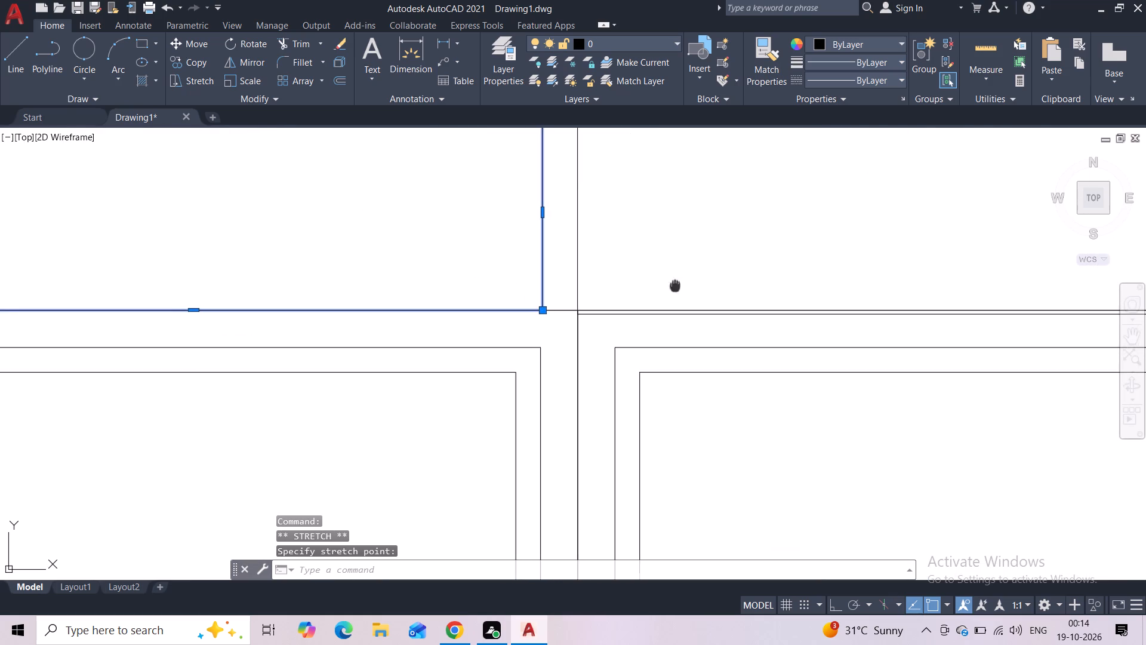
{"action": "middle_click_drag", "start_coordinate": [572, 290], "coordinate": [159, 293]}
{"action": "left_click", "coordinate": [345, 325]}
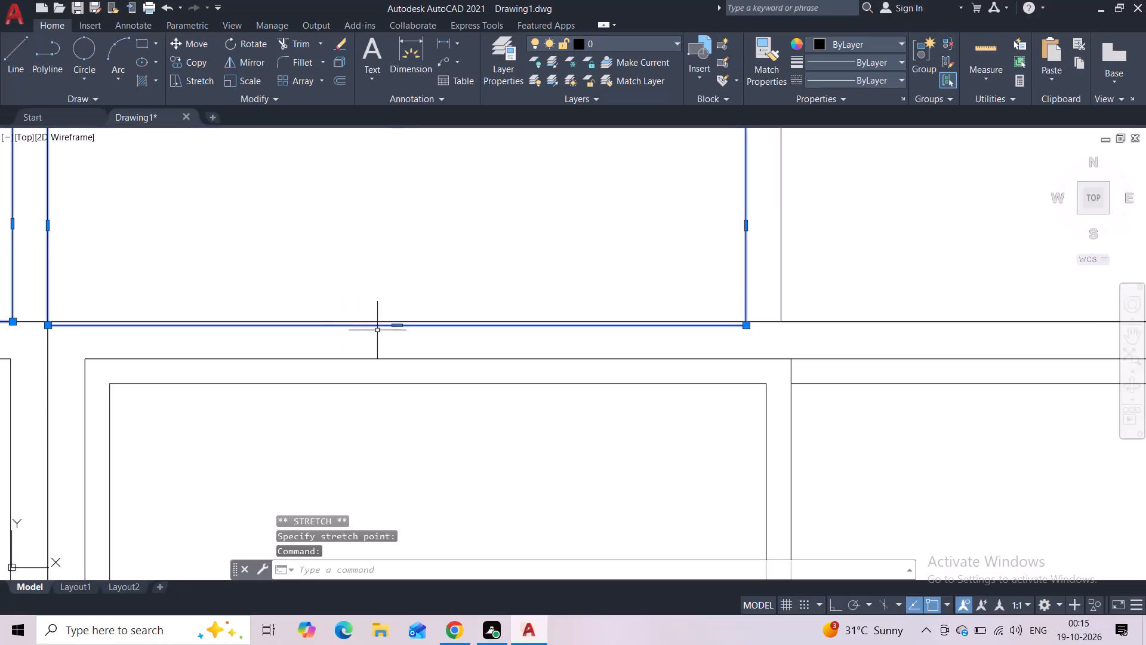
{"action": "left_click", "coordinate": [397, 327]}
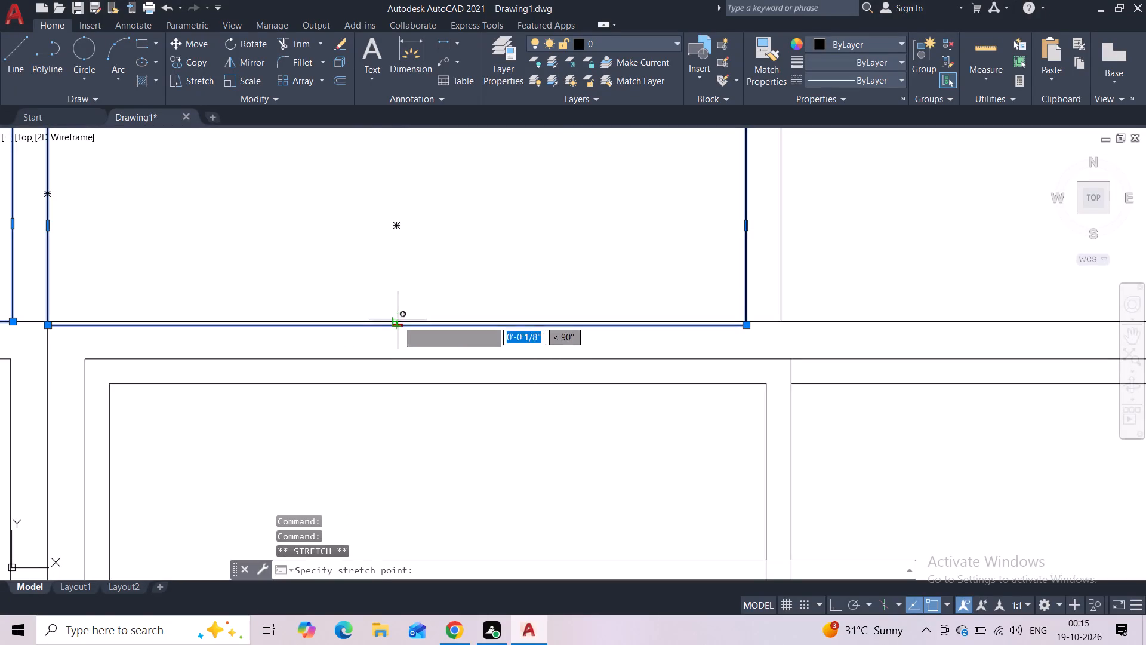
{"action": "left_click", "coordinate": [398, 319]}
{"action": "scroll", "coordinate": [439, 266], "scroll_direction": "down", "scroll_amount": 3}
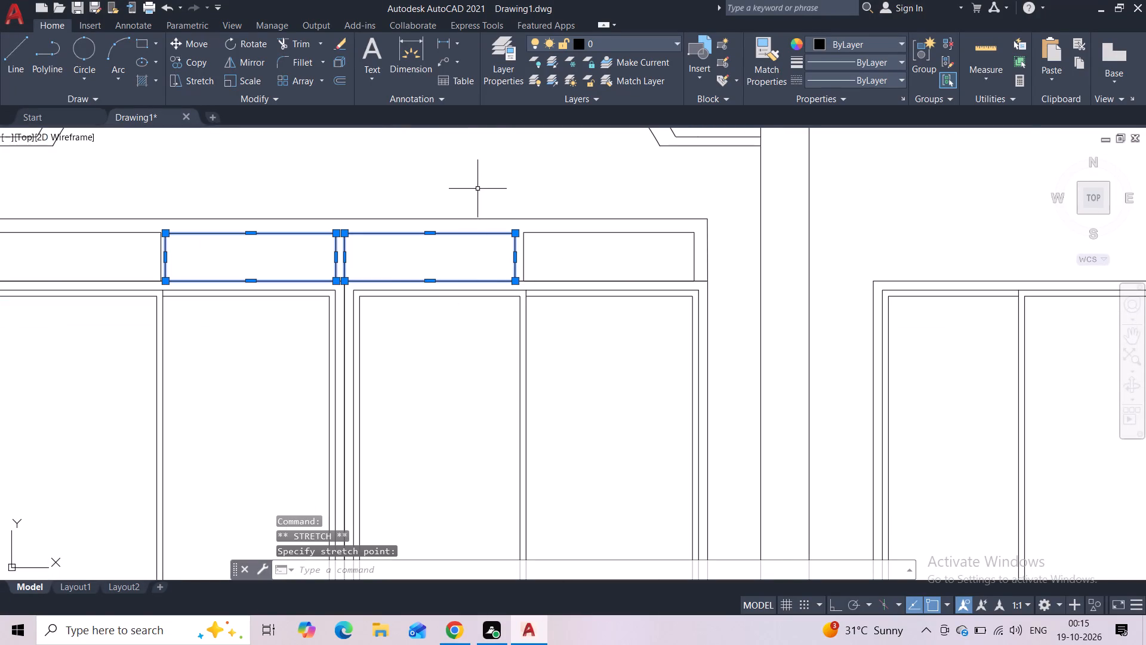
{"action": "key", "text": "Escape"}
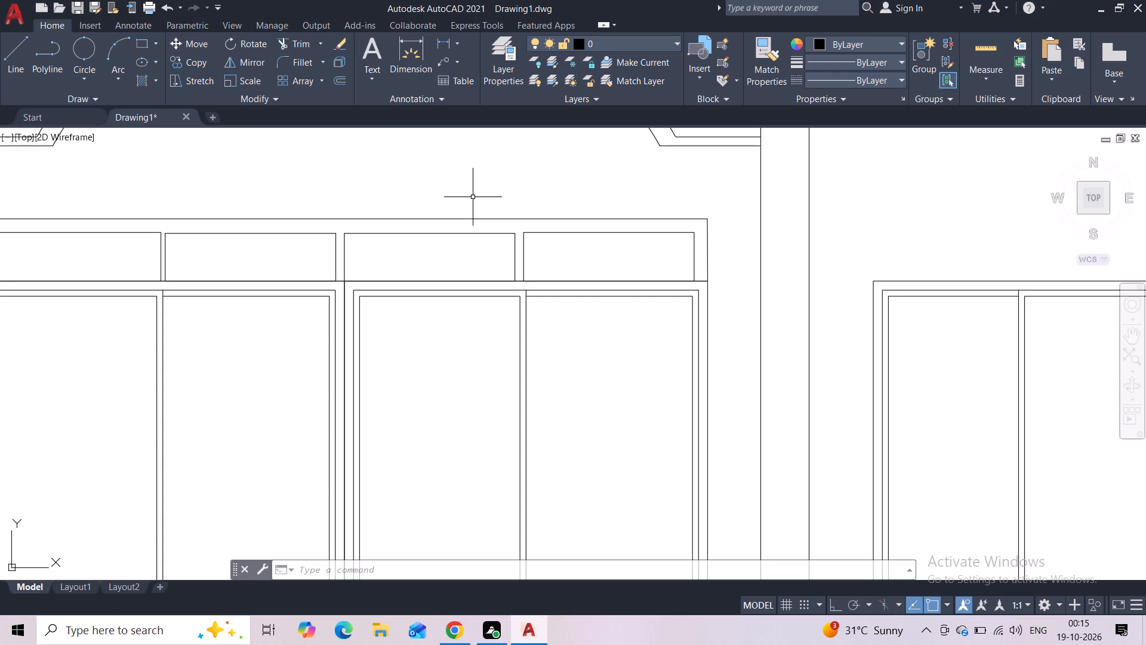
Start a hatch with the ESCHER pattern and fill the rectangular panel below the left tower's arch.
{"action": "scroll", "coordinate": [473, 266], "scroll_direction": "down", "scroll_amount": 2}
{"action": "scroll", "coordinate": [491, 358], "scroll_direction": "down", "scroll_amount": 2}
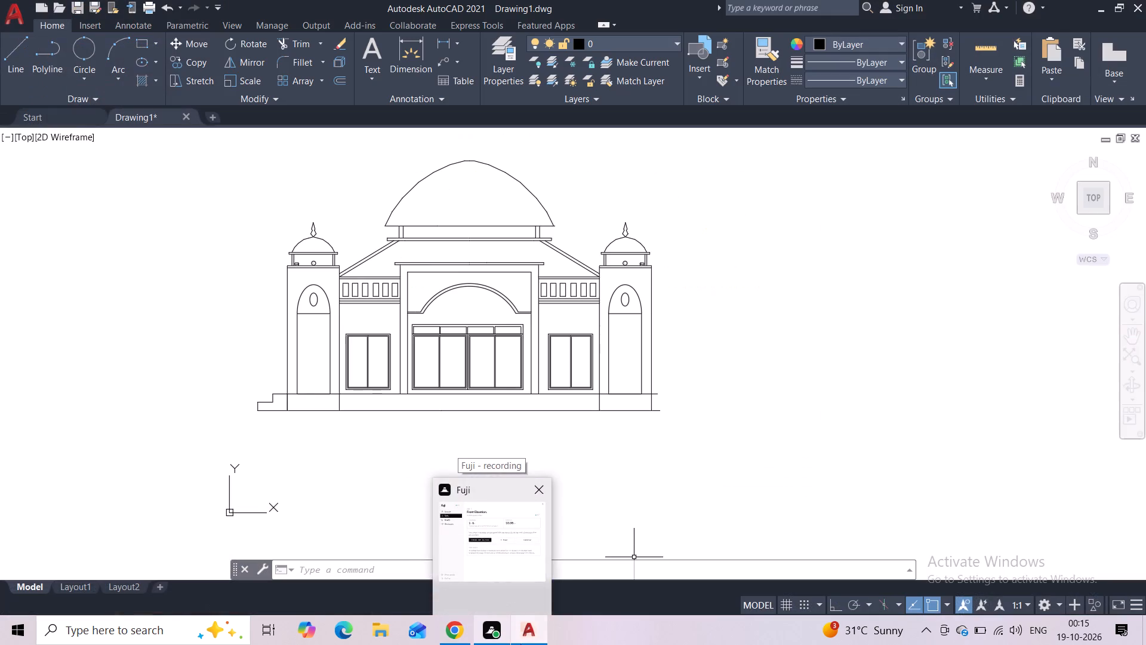
{"action": "middle_click_drag", "start_coordinate": [765, 340], "coordinate": [769, 429]}
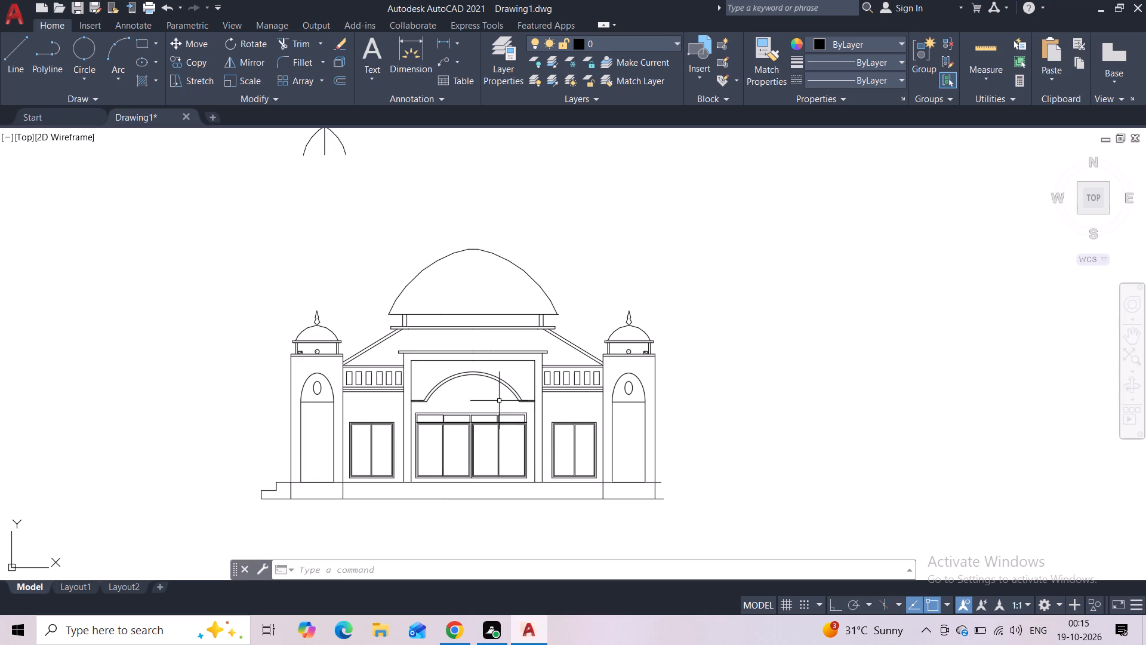
{"action": "key", "text": "h"}
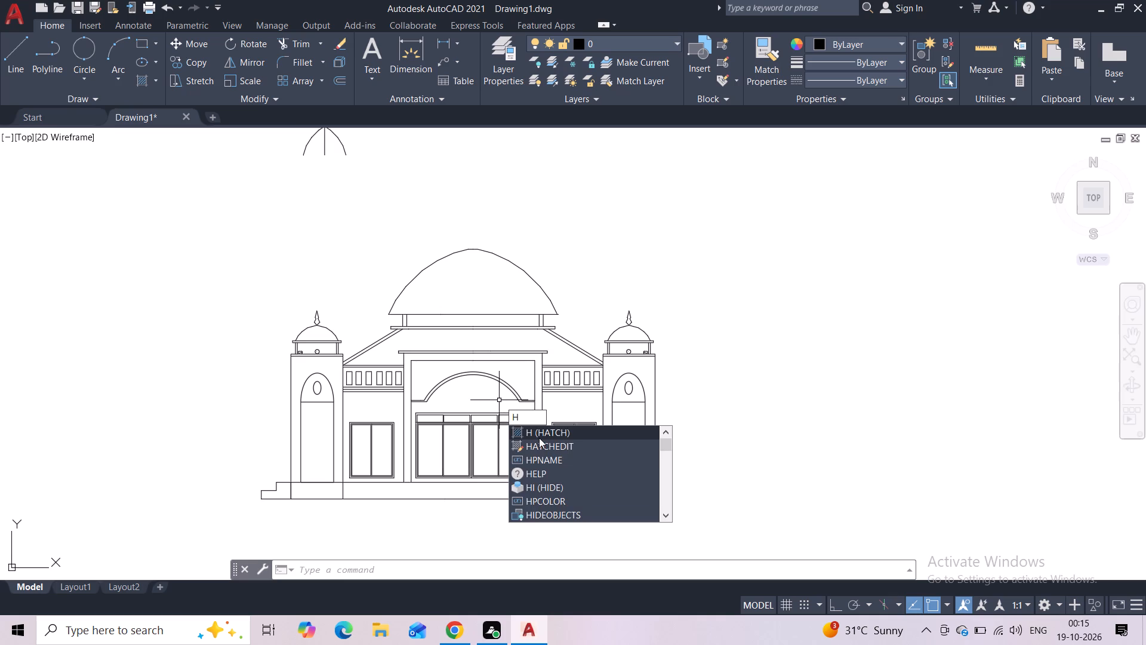
{"action": "left_click", "coordinate": [539, 434]}
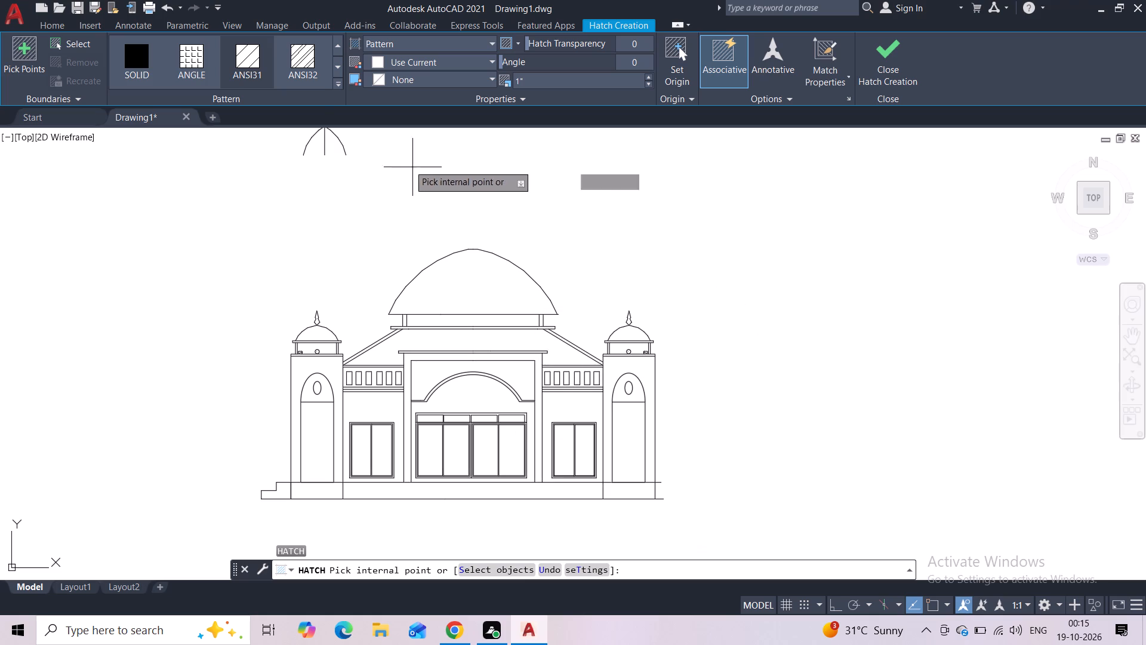
{"action": "left_click", "coordinate": [337, 85]}
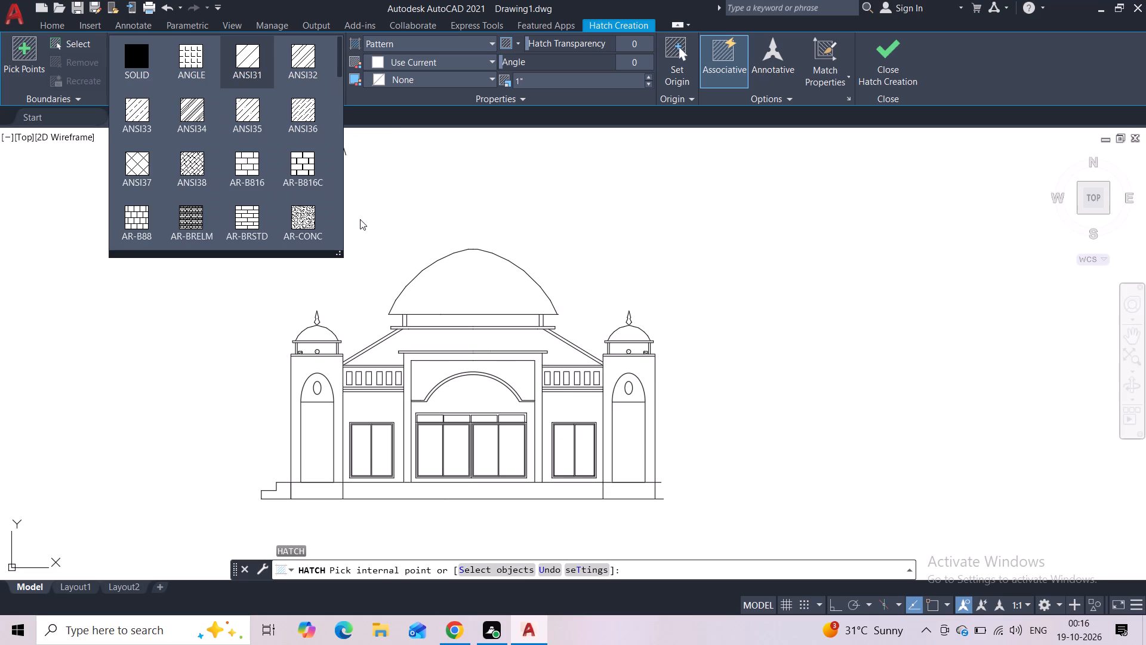
{"action": "scroll", "coordinate": [256, 179], "scroll_direction": "down", "scroll_amount": 2}
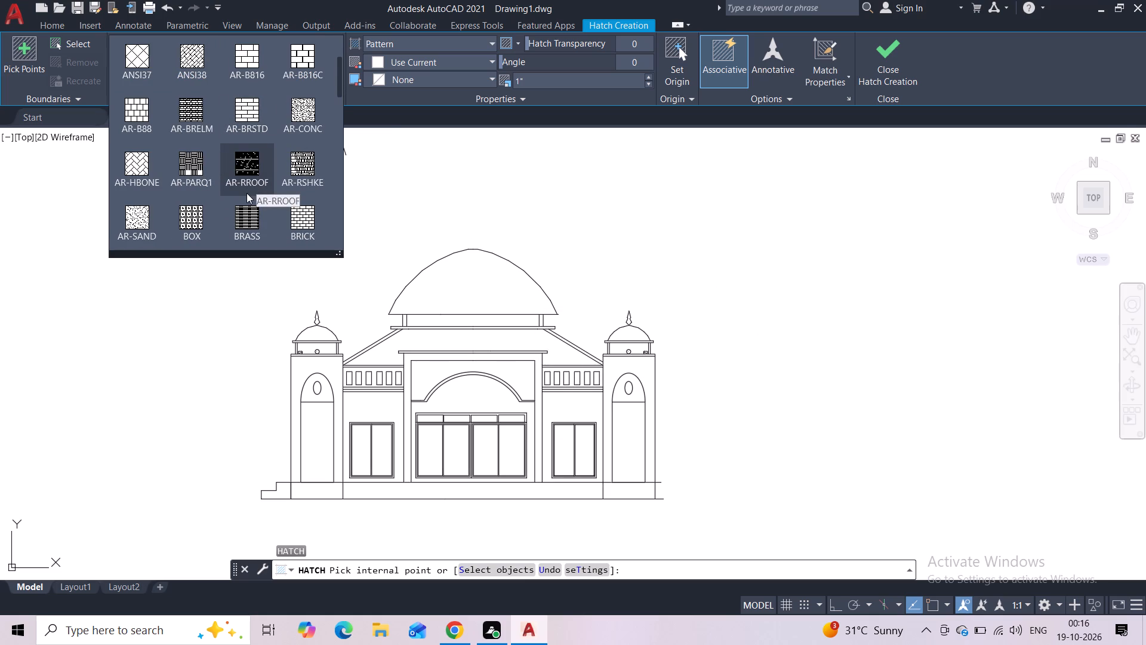
{"action": "scroll", "coordinate": [254, 162], "scroll_direction": "down", "scroll_amount": 2}
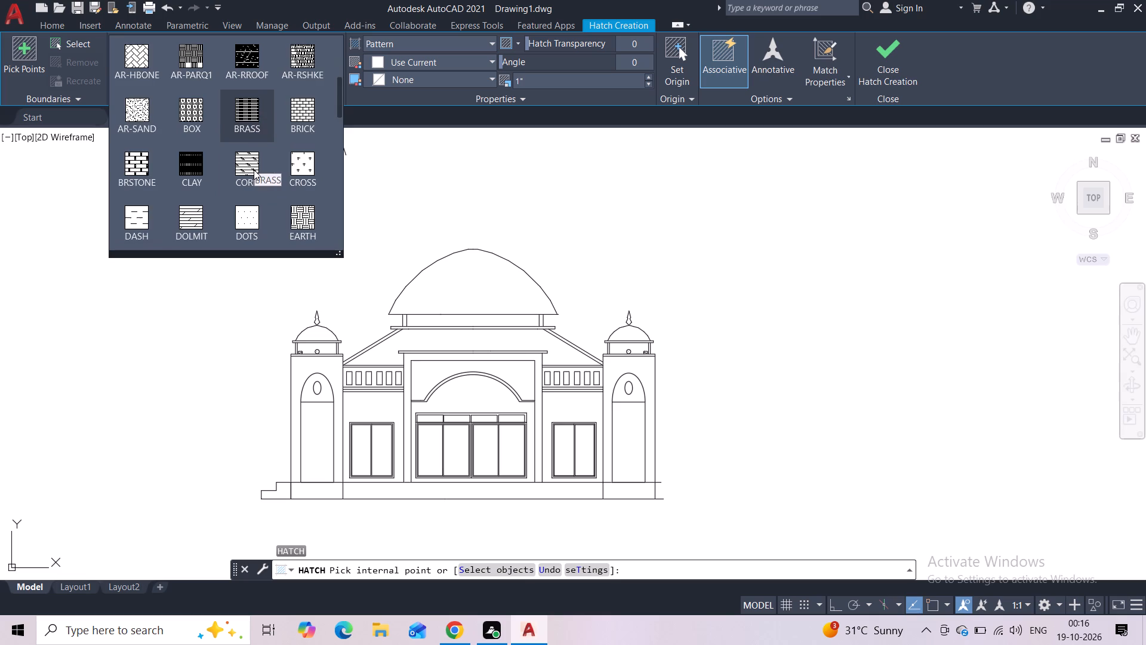
{"action": "scroll", "coordinate": [254, 172], "scroll_direction": "down", "scroll_amount": 1}
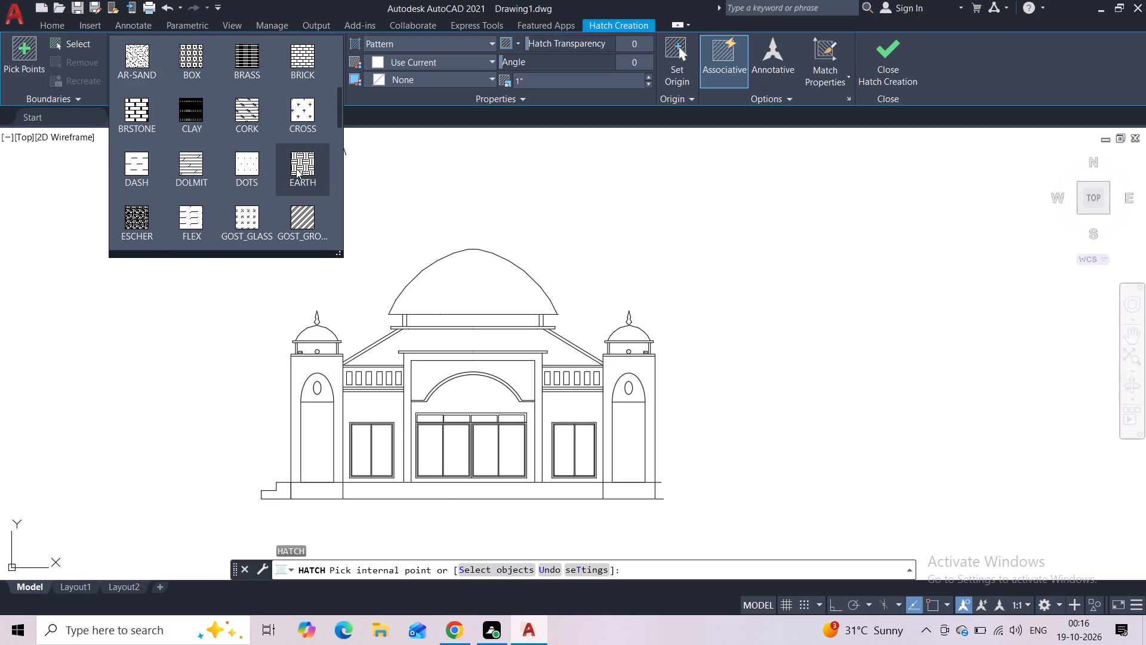
{"action": "left_click", "coordinate": [143, 226]}
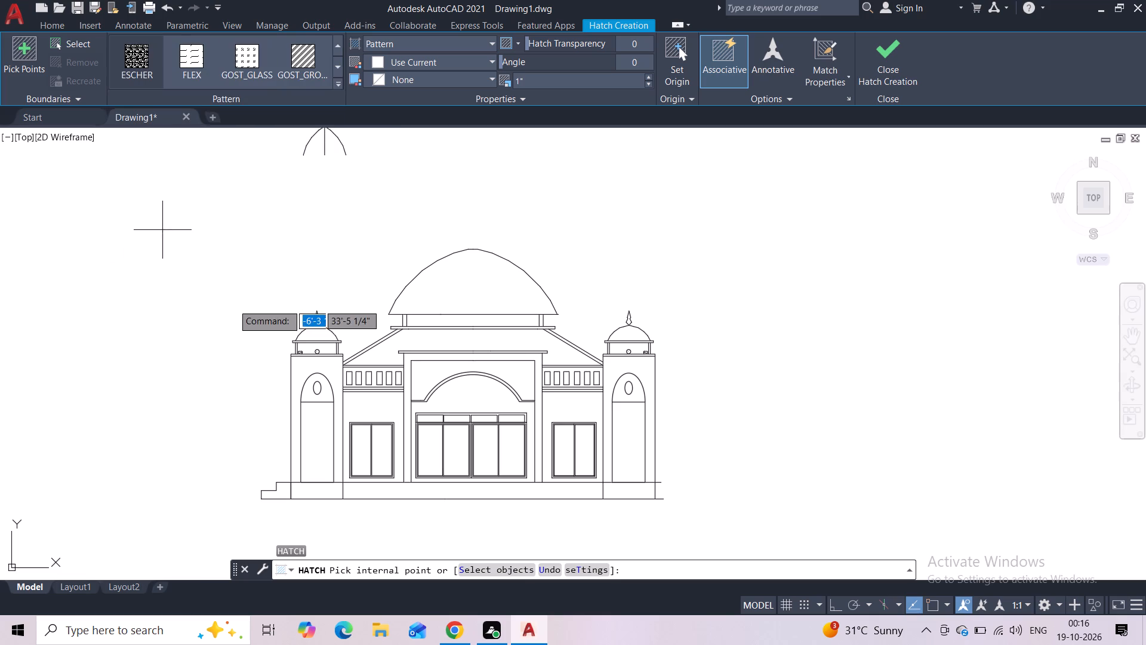
{"action": "scroll", "coordinate": [208, 360], "scroll_direction": "up", "scroll_amount": 2}
{"action": "left_click", "coordinate": [467, 505]}
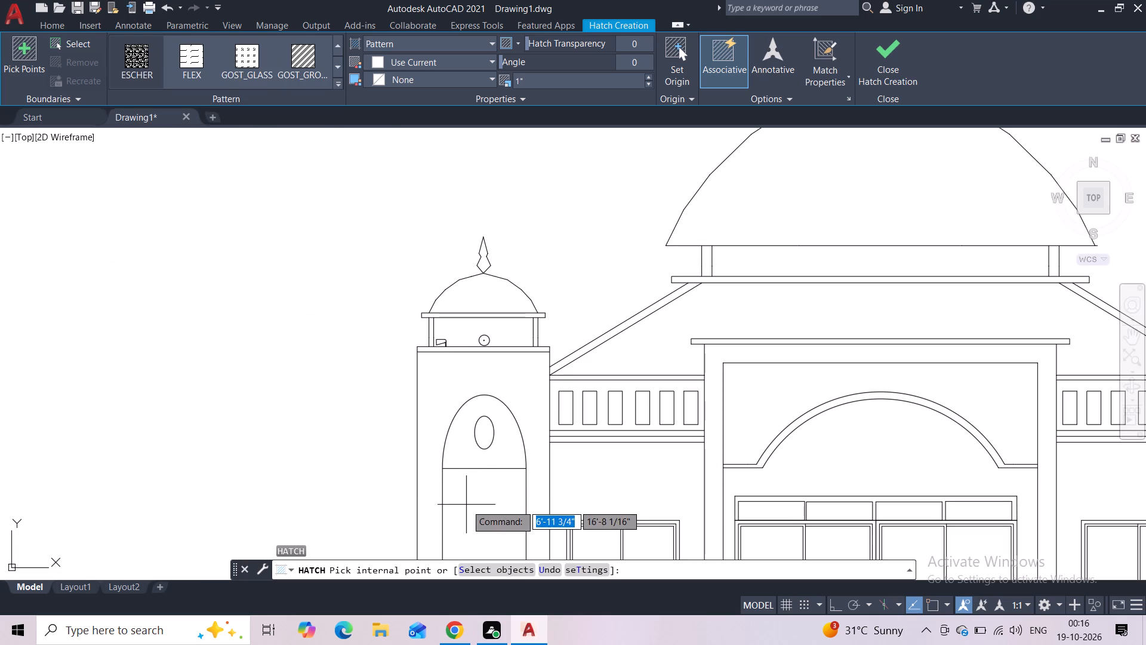
{"action": "middle_click_drag", "start_coordinate": [352, 457], "coordinate": [282, 277]}
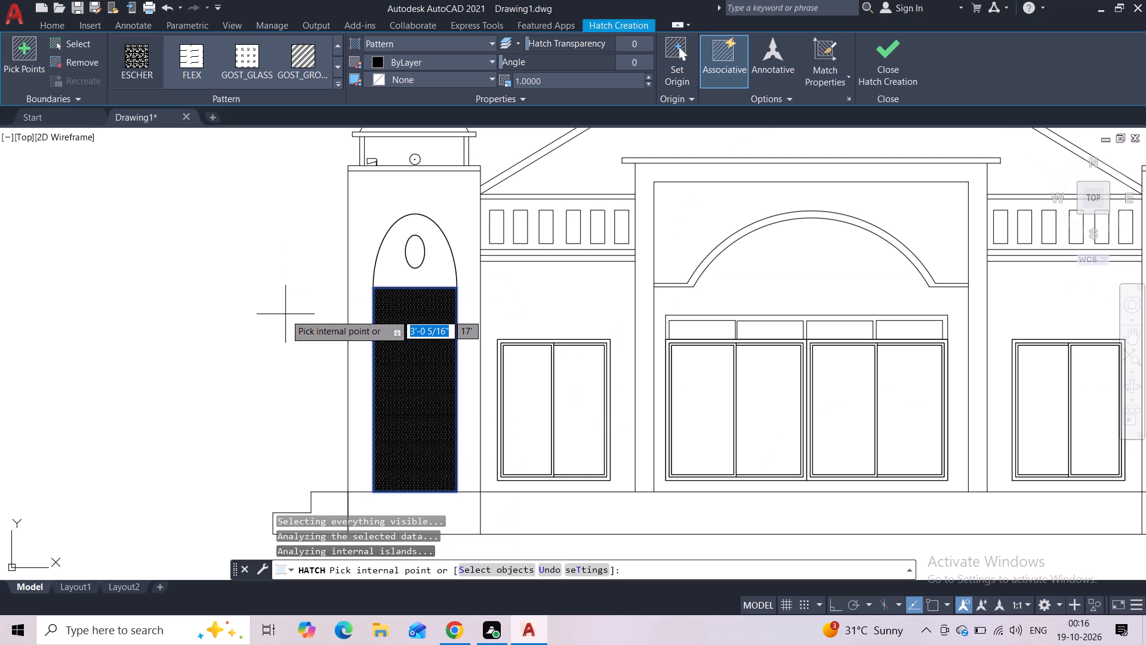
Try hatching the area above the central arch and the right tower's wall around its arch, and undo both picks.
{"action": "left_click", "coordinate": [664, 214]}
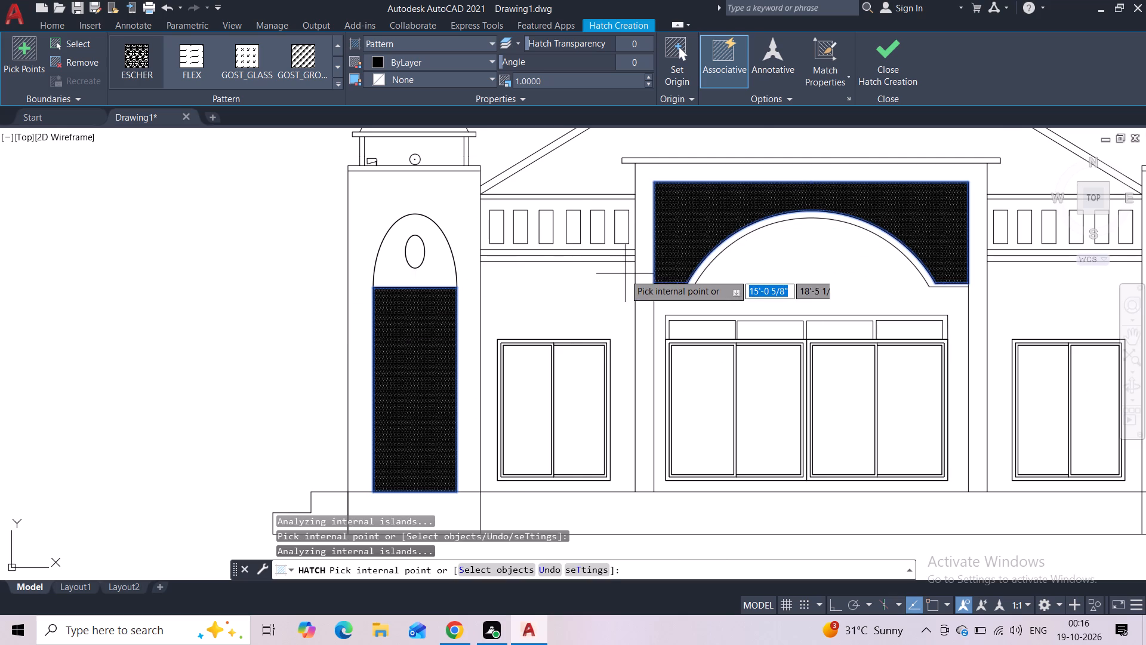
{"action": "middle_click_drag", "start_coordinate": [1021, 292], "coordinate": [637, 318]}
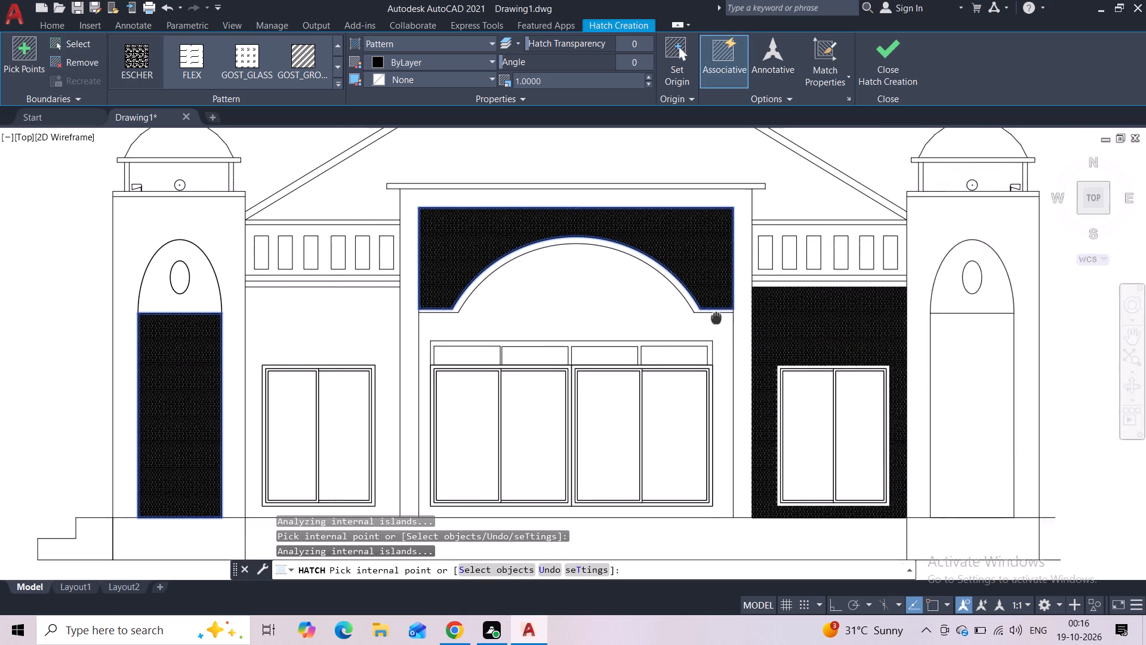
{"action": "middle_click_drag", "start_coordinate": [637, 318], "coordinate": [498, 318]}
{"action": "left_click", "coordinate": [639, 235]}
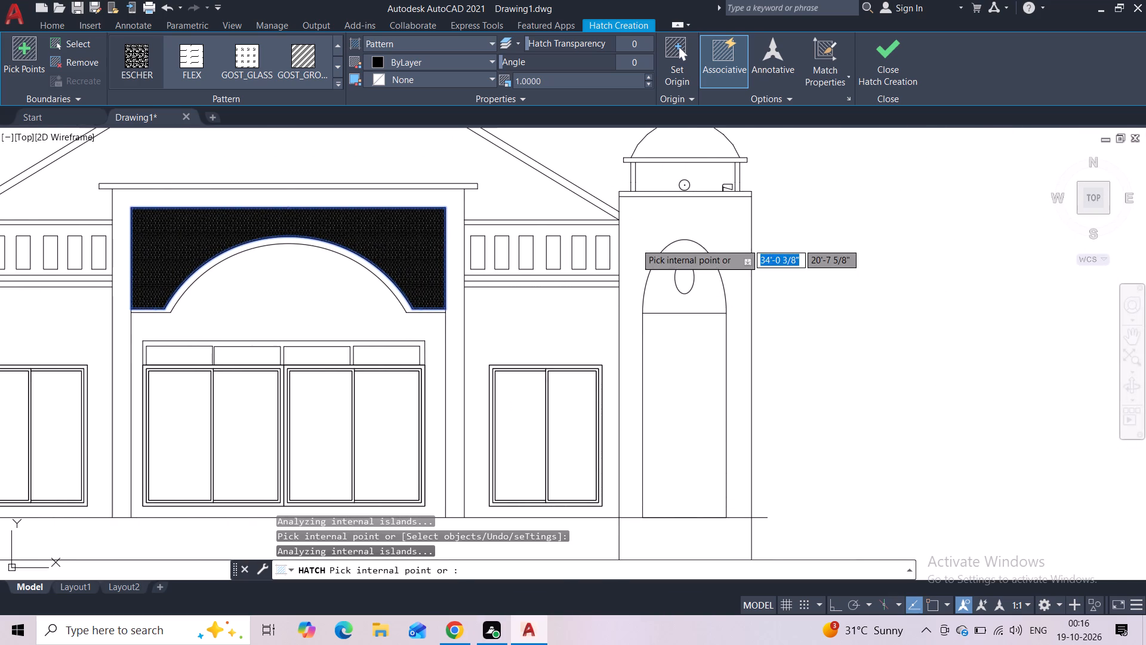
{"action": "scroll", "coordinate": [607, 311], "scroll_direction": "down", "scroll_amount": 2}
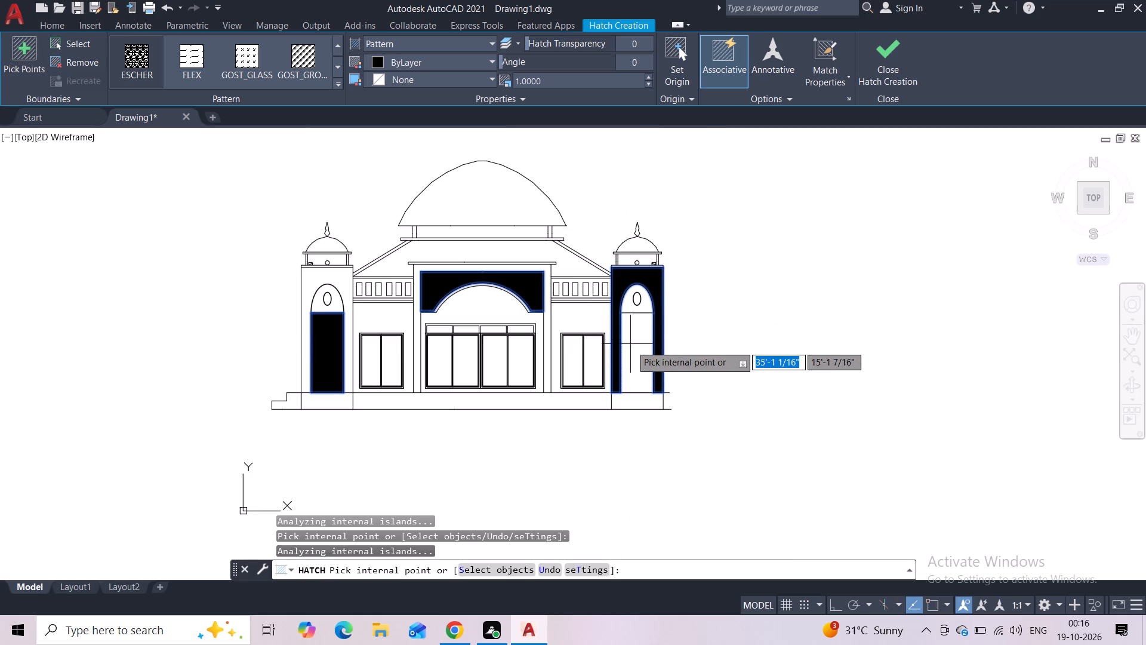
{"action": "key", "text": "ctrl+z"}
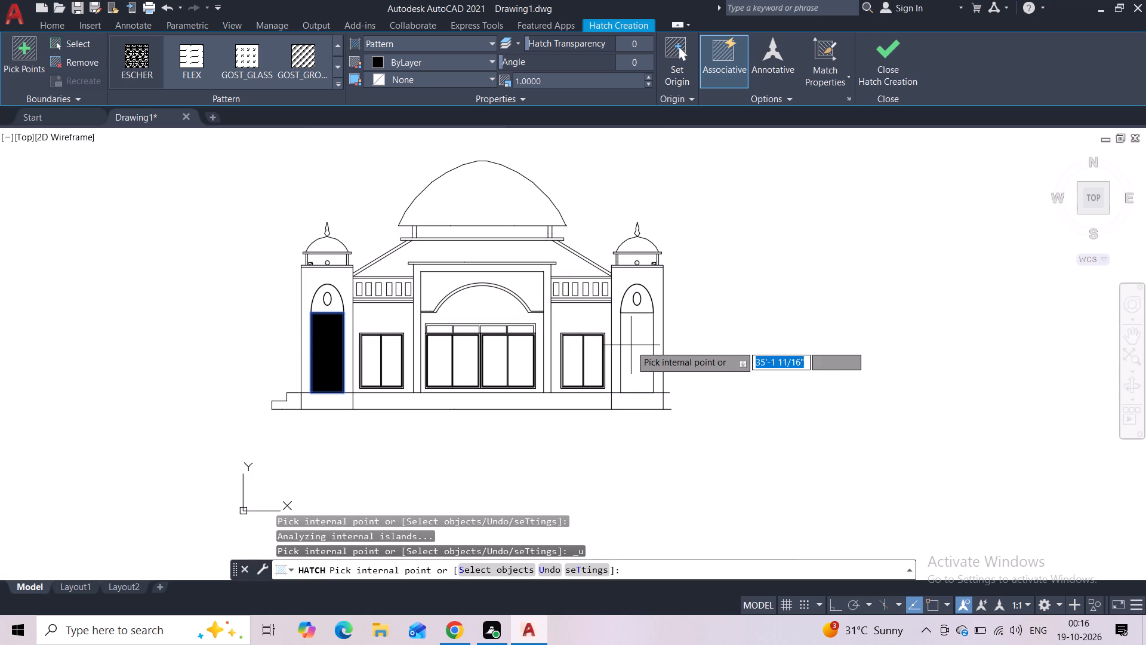
Fill the panel below the right tower's arch and the area above the central arch with ESCHER, at hatch scale 7.5.
{"action": "left_click", "coordinate": [631, 335]}
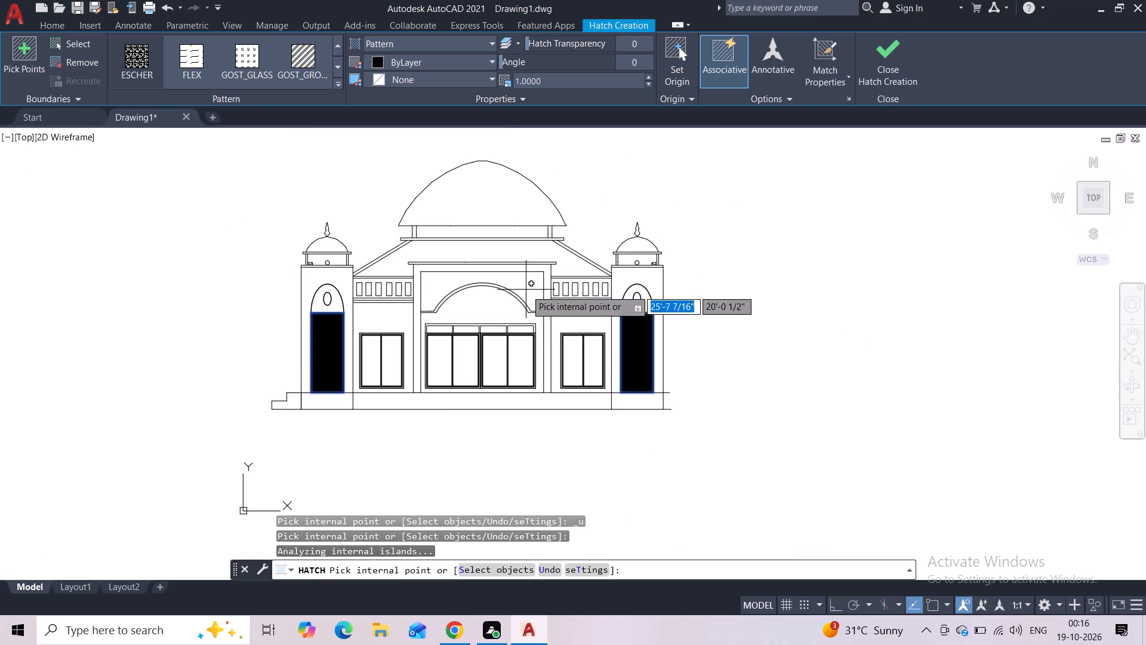
{"action": "left_click", "coordinate": [526, 289]}
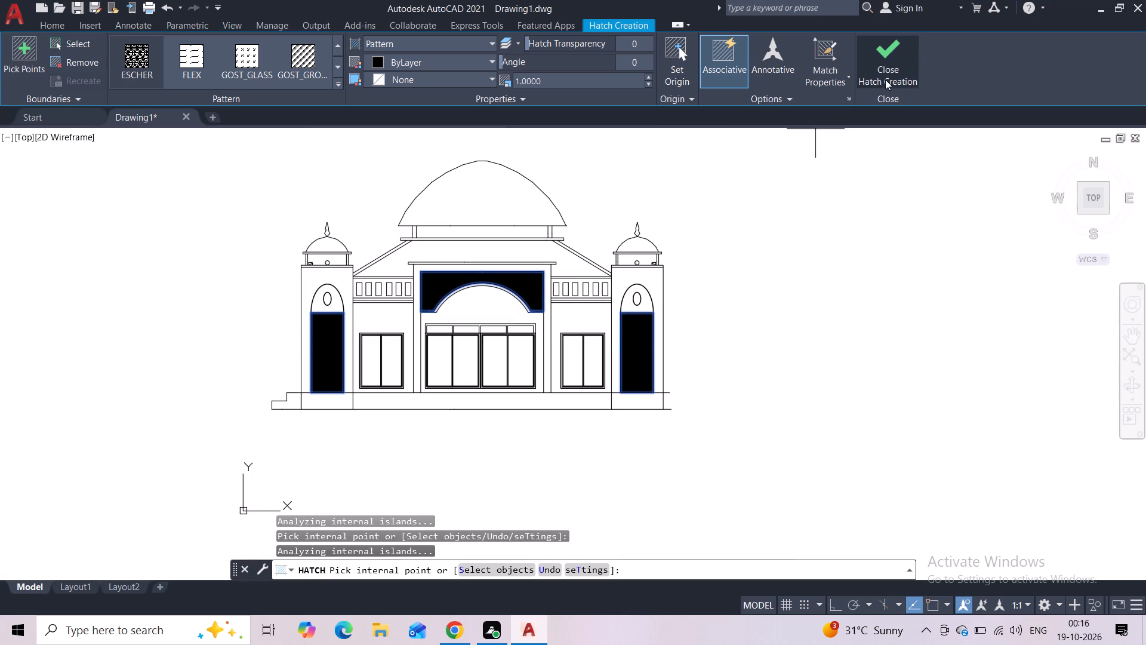
{"action": "left_click", "coordinate": [651, 79]}
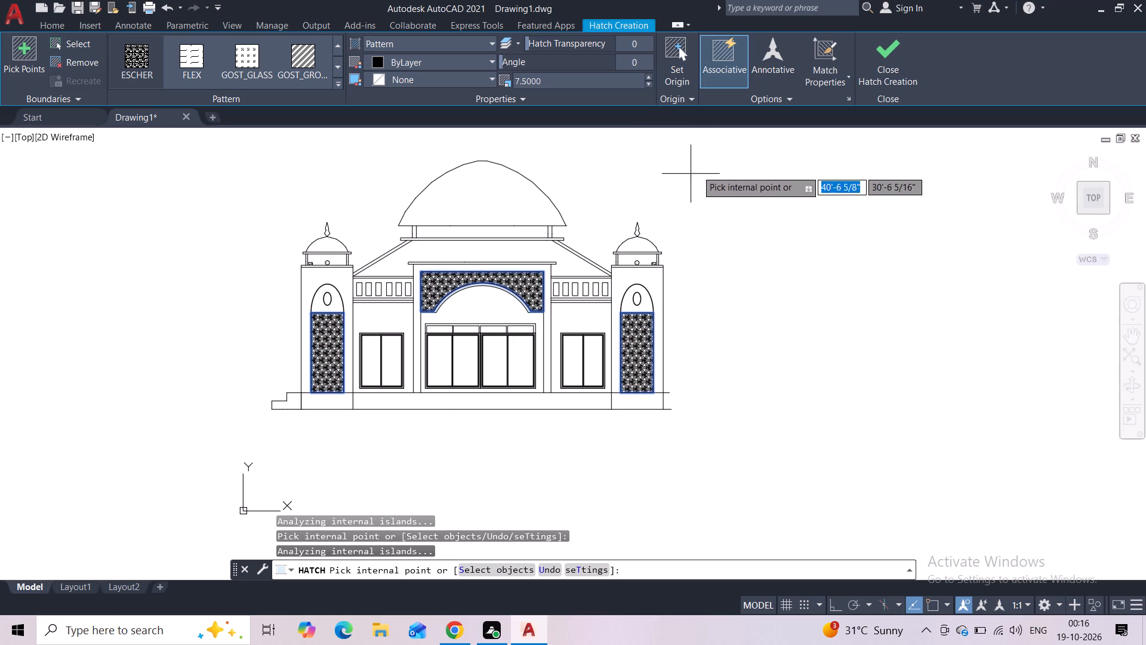
{"action": "middle_click_drag", "start_coordinate": [698, 168], "coordinate": [698, 208]}
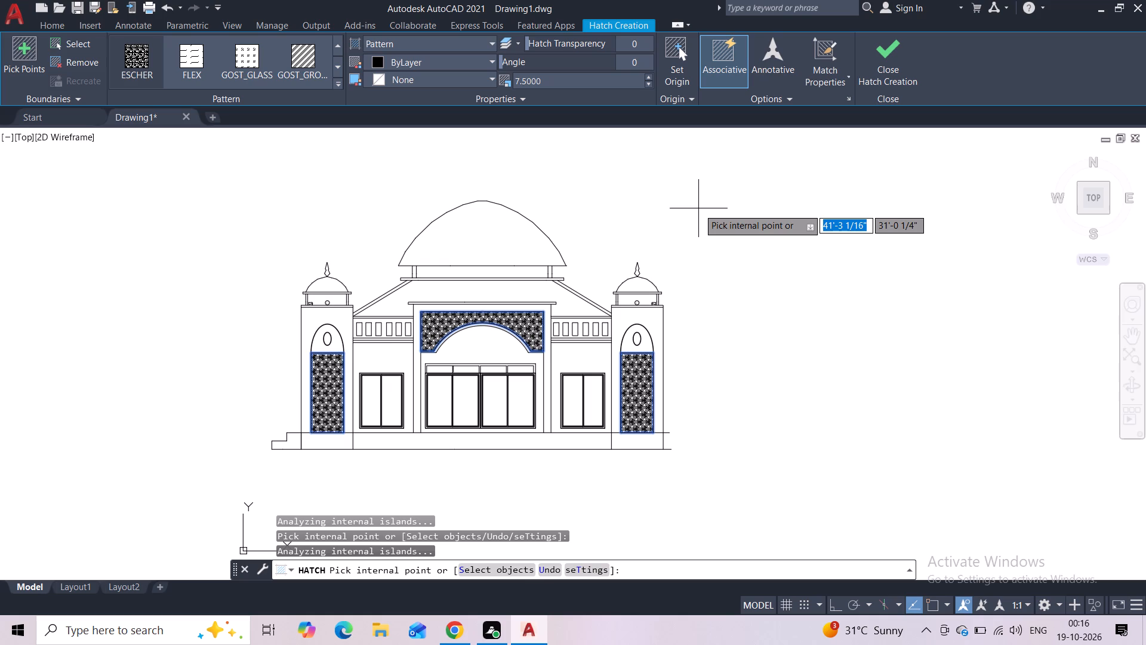
{"action": "left_click", "coordinate": [865, 64]}
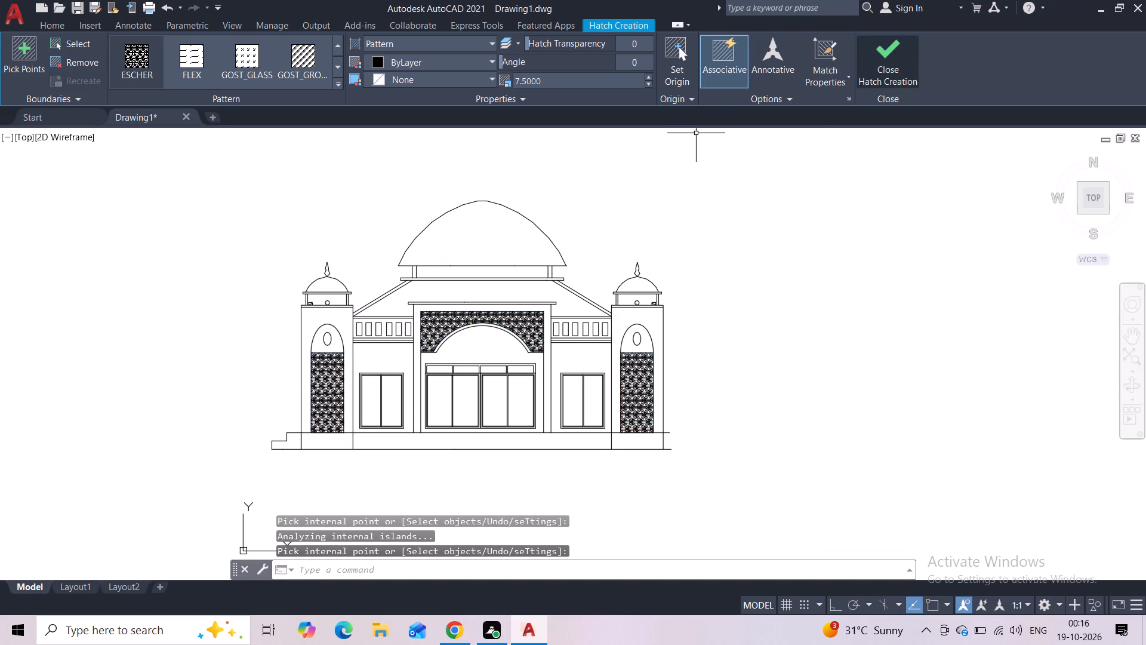
Start a new hatch with the ANSI31 pattern and fill the sloped roof area below the central dome's base.
{"action": "scroll", "coordinate": [707, 308], "scroll_direction": "up", "scroll_amount": 1}
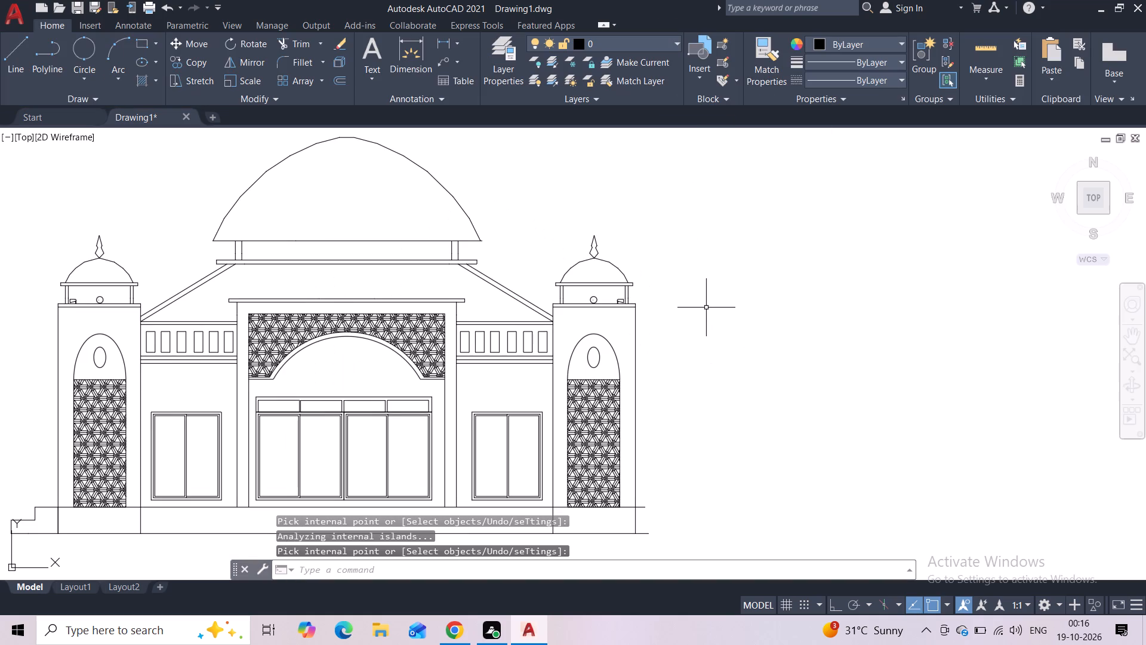
{"action": "middle_click_drag", "start_coordinate": [706, 308], "coordinate": [895, 321]}
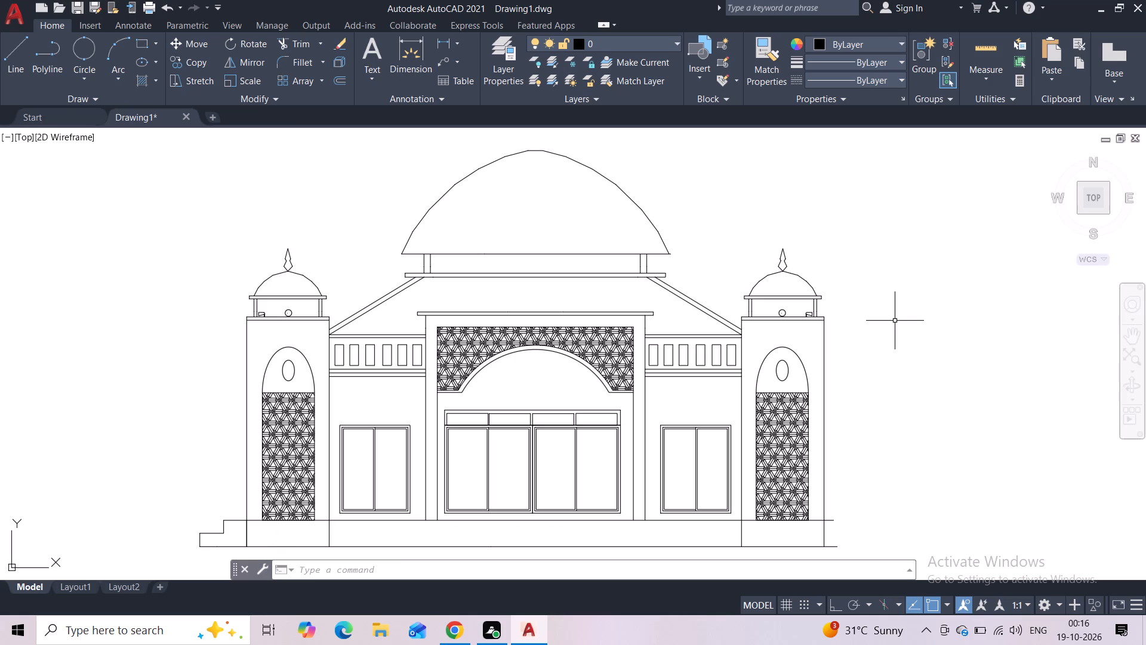
{"action": "key", "text": "h"}
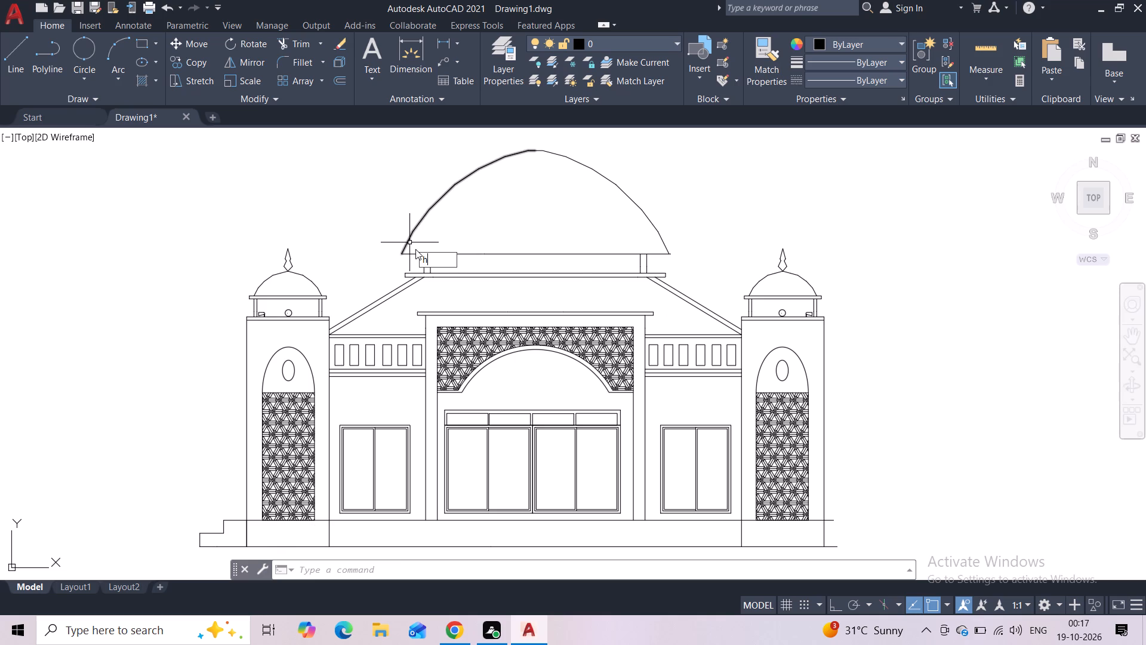
{"action": "left_click", "coordinate": [475, 271]}
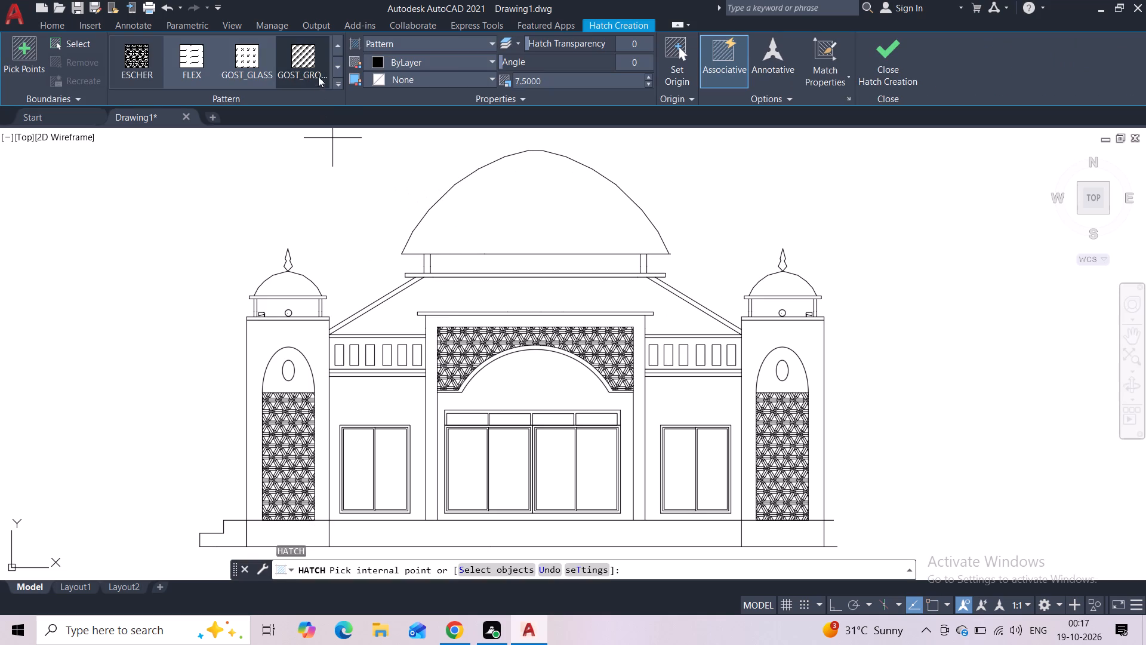
{"action": "left_click", "coordinate": [335, 45]}
{"action": "left_click", "coordinate": [340, 81]}
{"action": "scroll", "coordinate": [270, 120], "scroll_direction": "up", "scroll_amount": 19}
{"action": "left_click", "coordinate": [252, 59]}
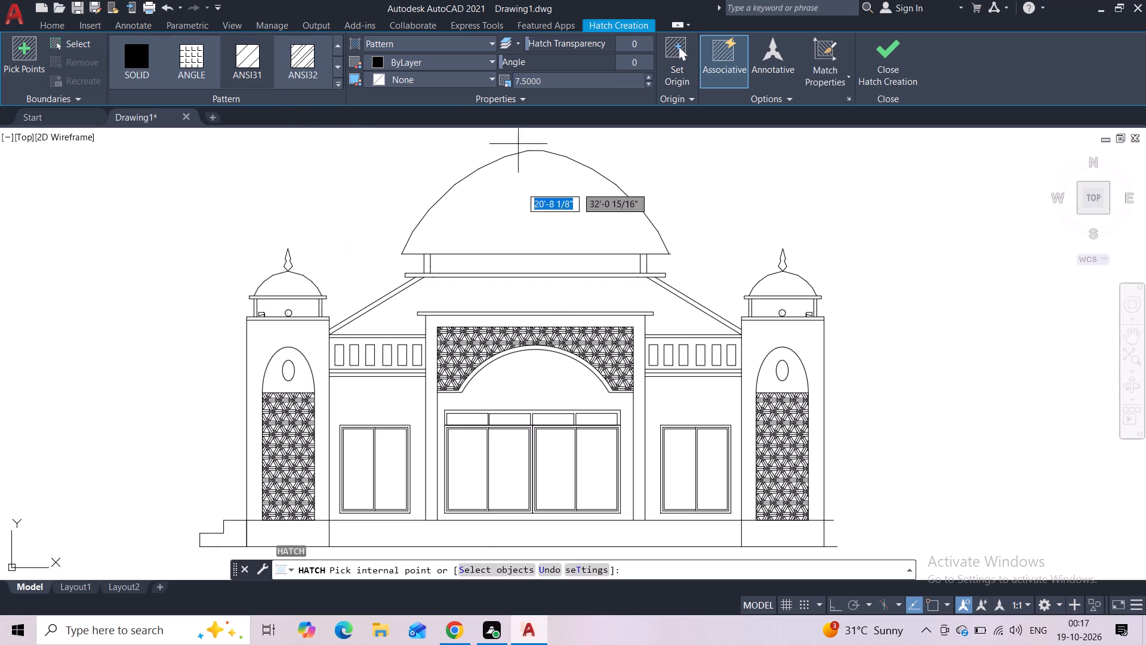
{"action": "left_click", "coordinate": [470, 294]}
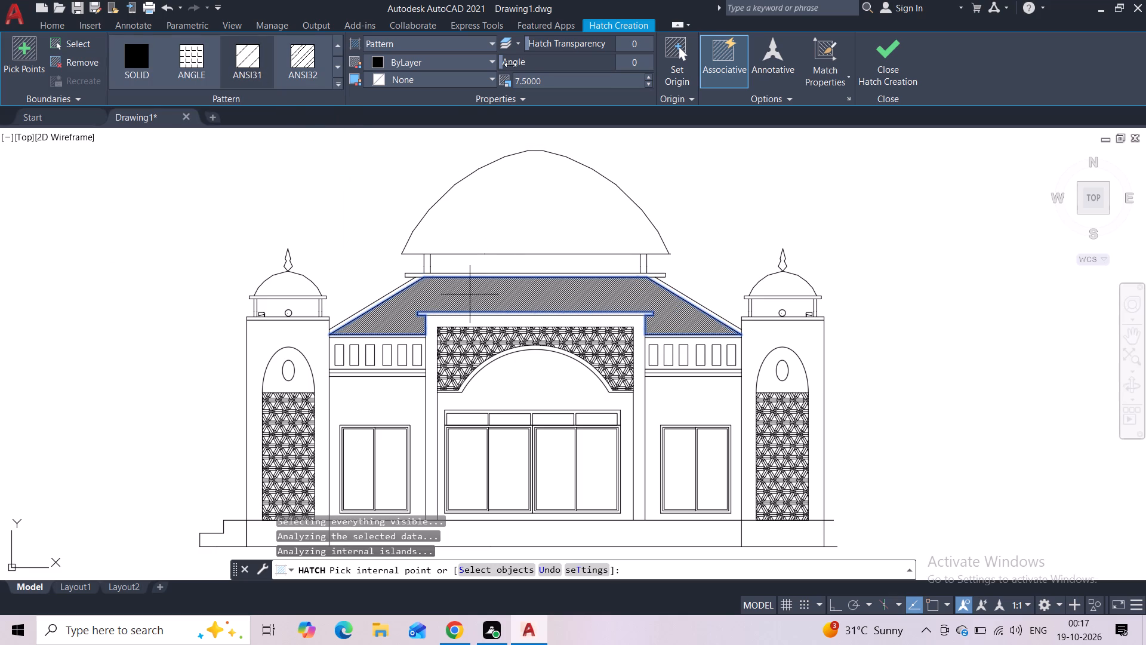
Set the roof hatch's scale to 20 and its angle to 44, and finish the hatch.
{"action": "left_click_drag", "start_coordinate": [504, 62], "coordinate": [526, 63]}
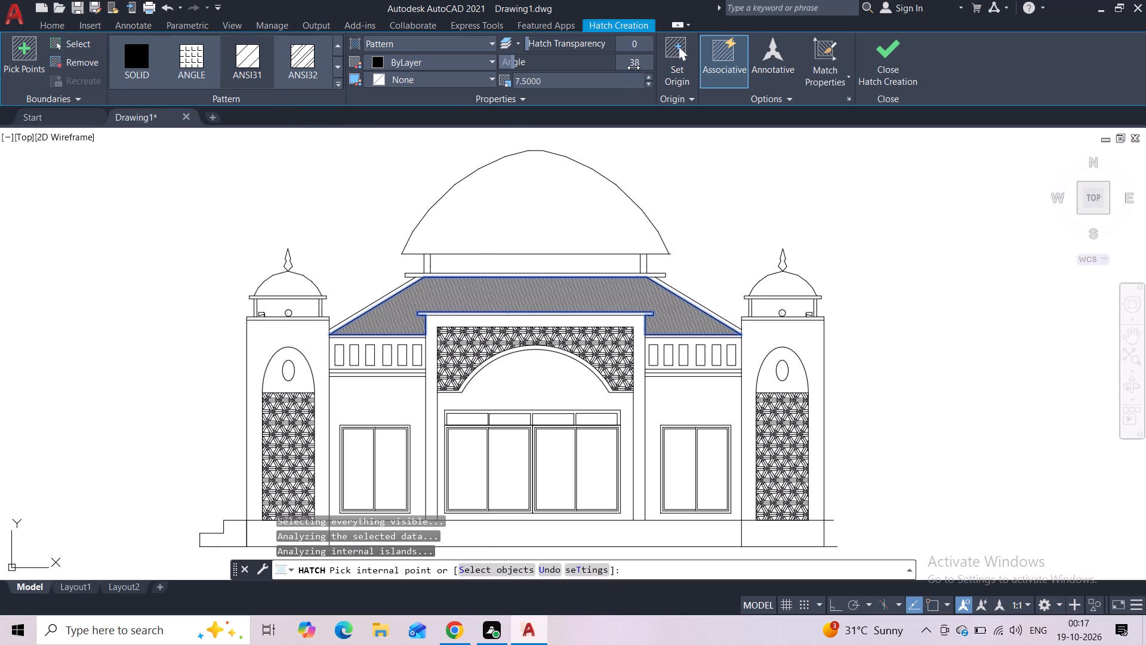
{"action": "left_click", "coordinate": [648, 75]}
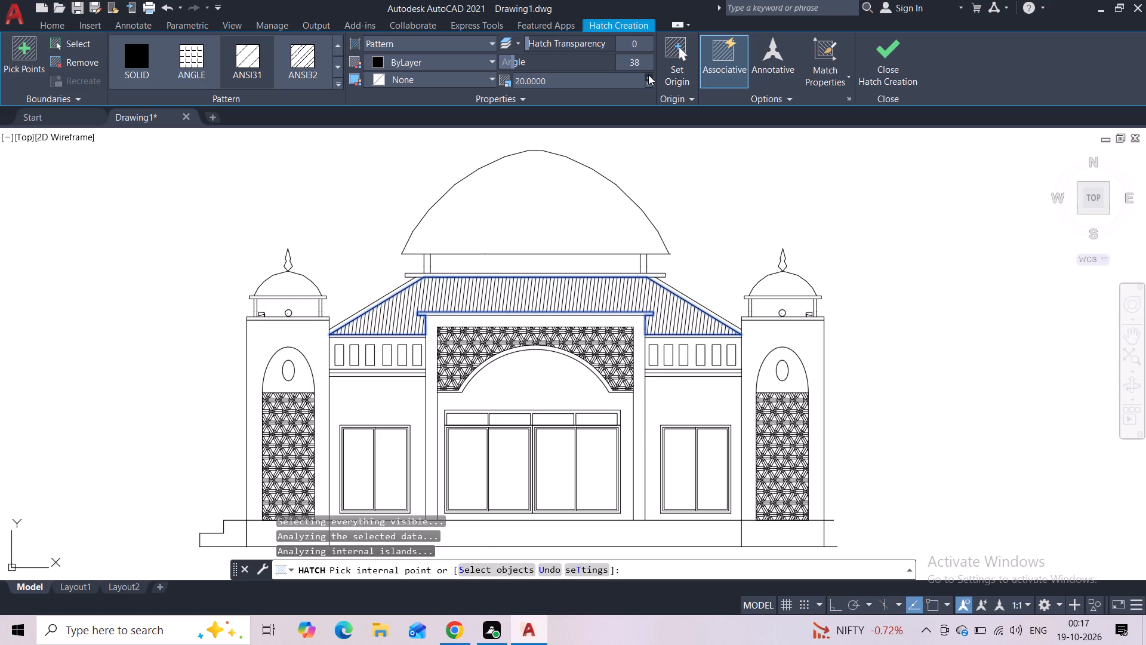
{"action": "left_click_drag", "start_coordinate": [515, 63], "coordinate": [518, 66]}
{"action": "left_click_drag", "start_coordinate": [518, 66], "coordinate": [523, 64]}
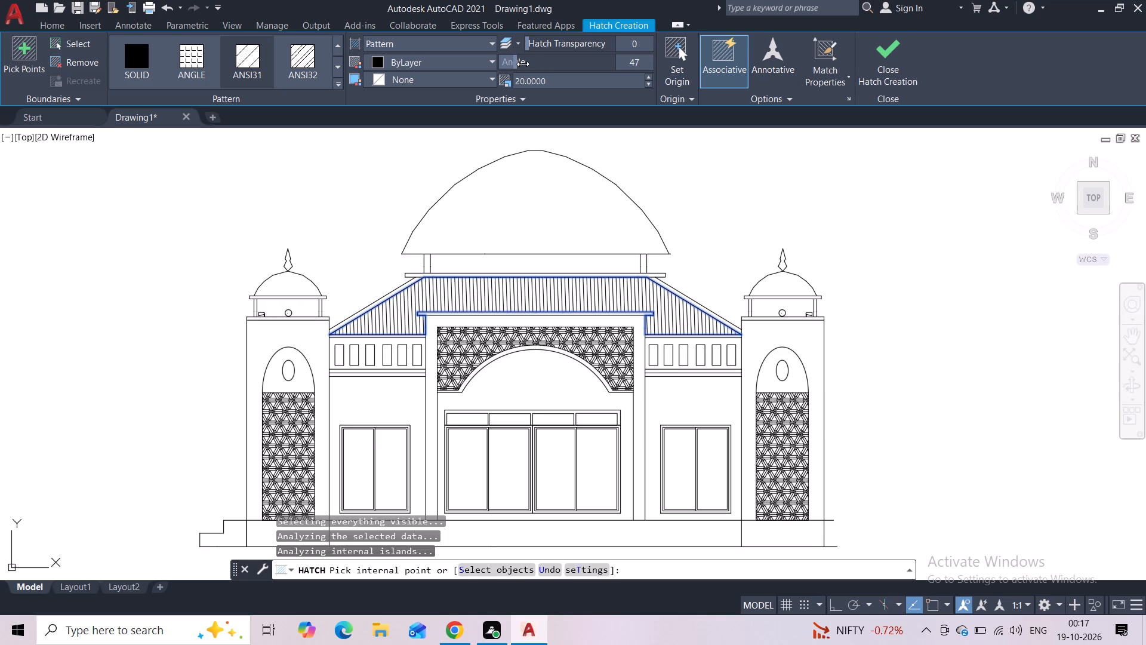
{"action": "left_click_drag", "start_coordinate": [523, 64], "coordinate": [520, 64]}
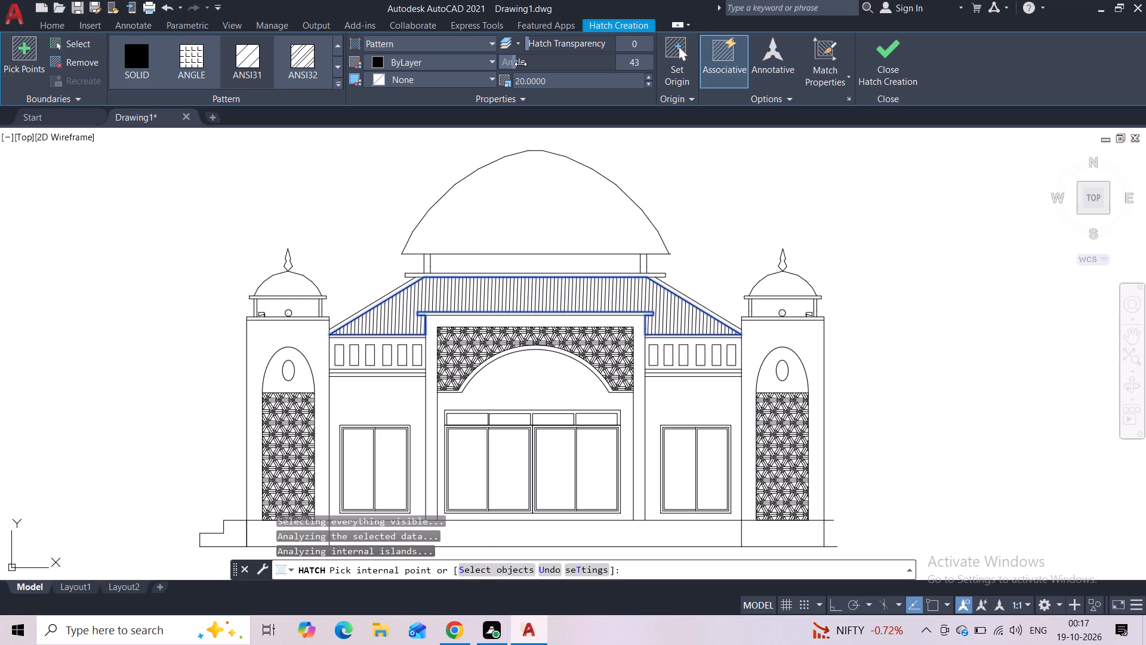
{"action": "left_click_drag", "start_coordinate": [520, 64], "coordinate": [519, 64]}
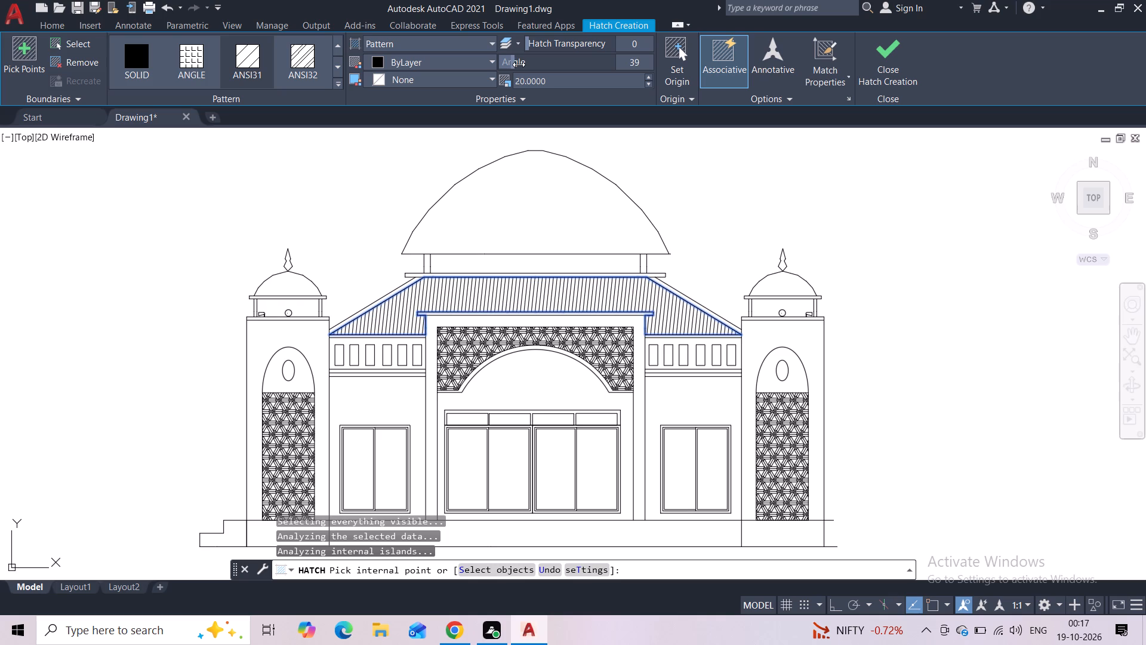
{"action": "left_click_drag", "start_coordinate": [519, 64], "coordinate": [512, 67]}
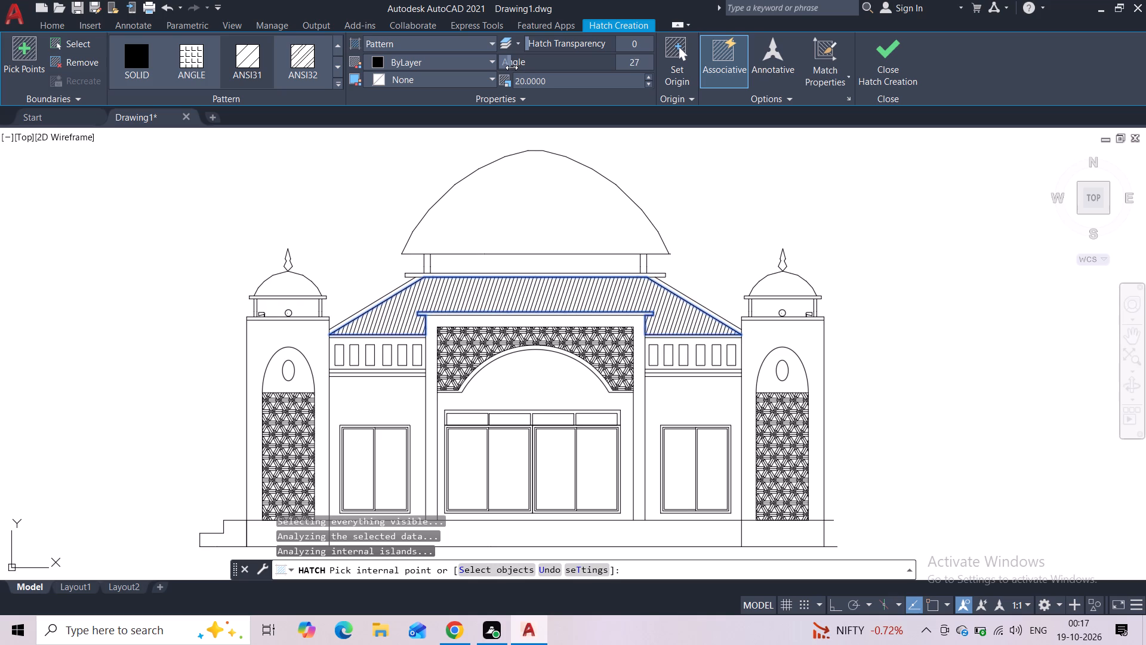
{"action": "left_click_drag", "start_coordinate": [512, 67], "coordinate": [508, 68]}
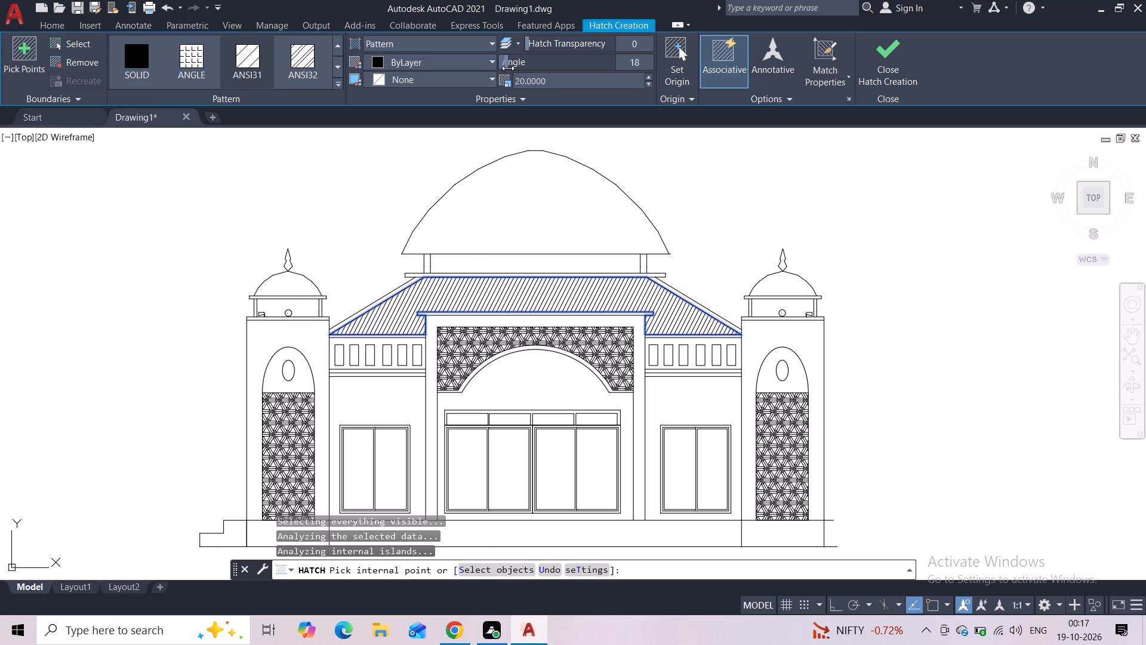
{"action": "left_click_drag", "start_coordinate": [508, 68], "coordinate": [506, 69]}
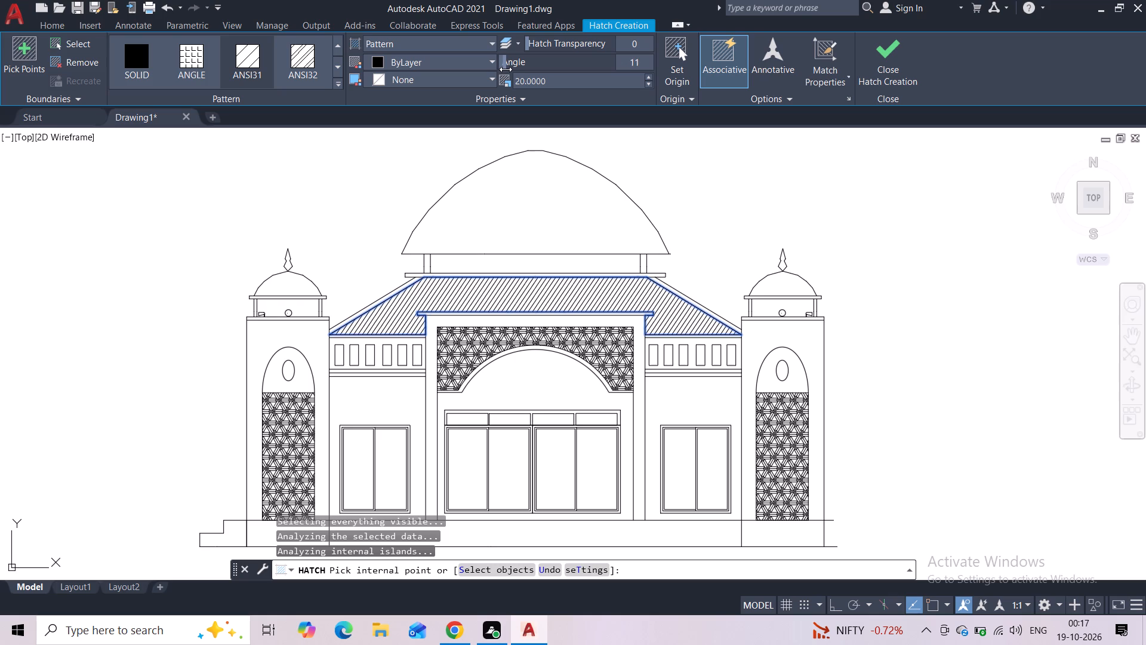
{"action": "left_click_drag", "start_coordinate": [506, 69], "coordinate": [516, 69]}
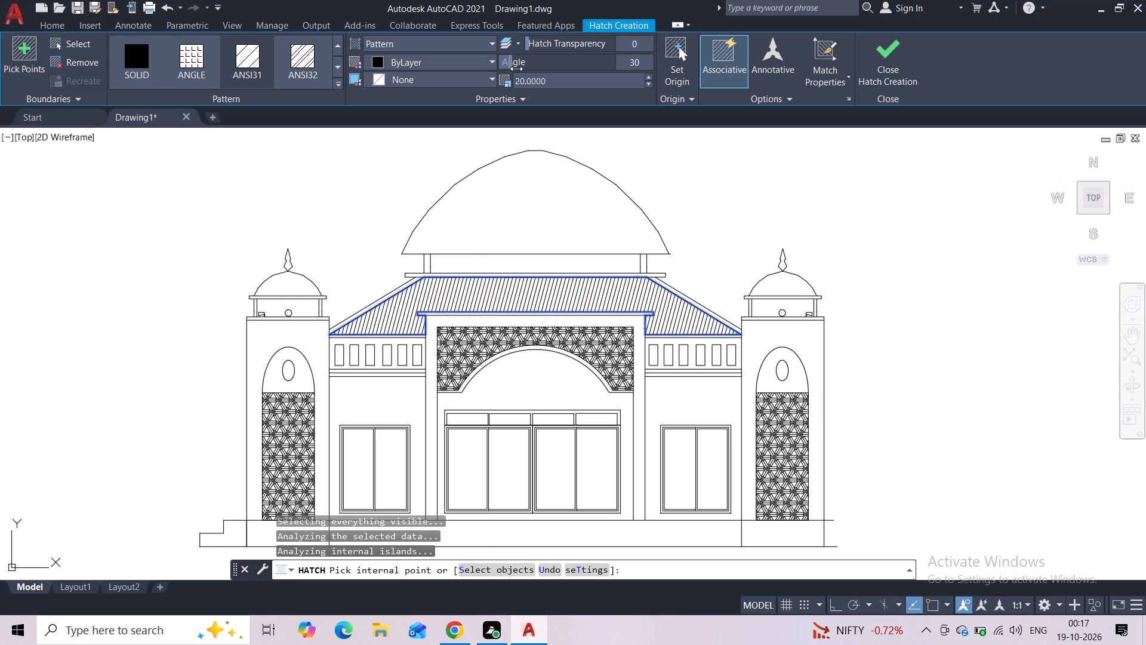
{"action": "left_click_drag", "start_coordinate": [516, 69], "coordinate": [522, 69]}
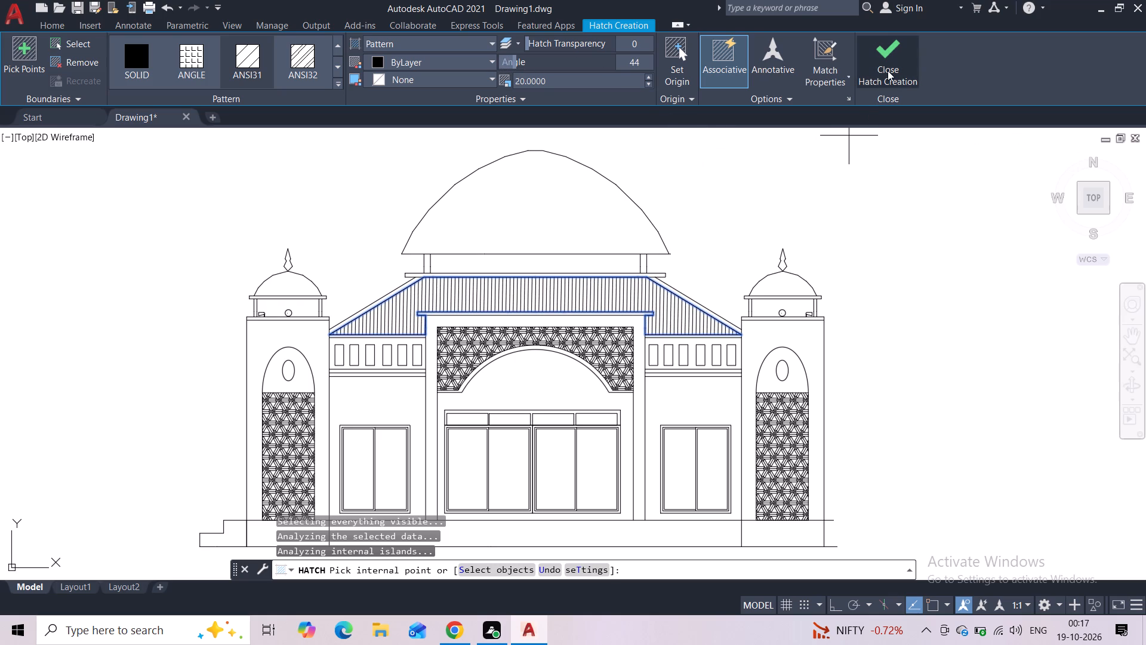
{"action": "left_click", "coordinate": [888, 70]}
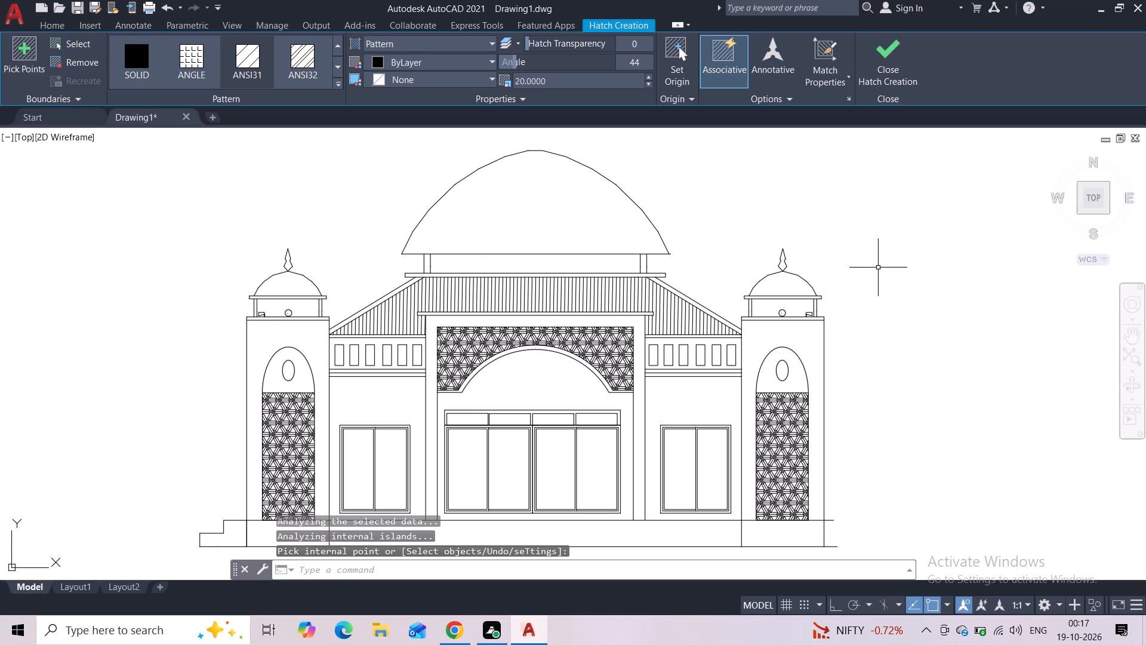
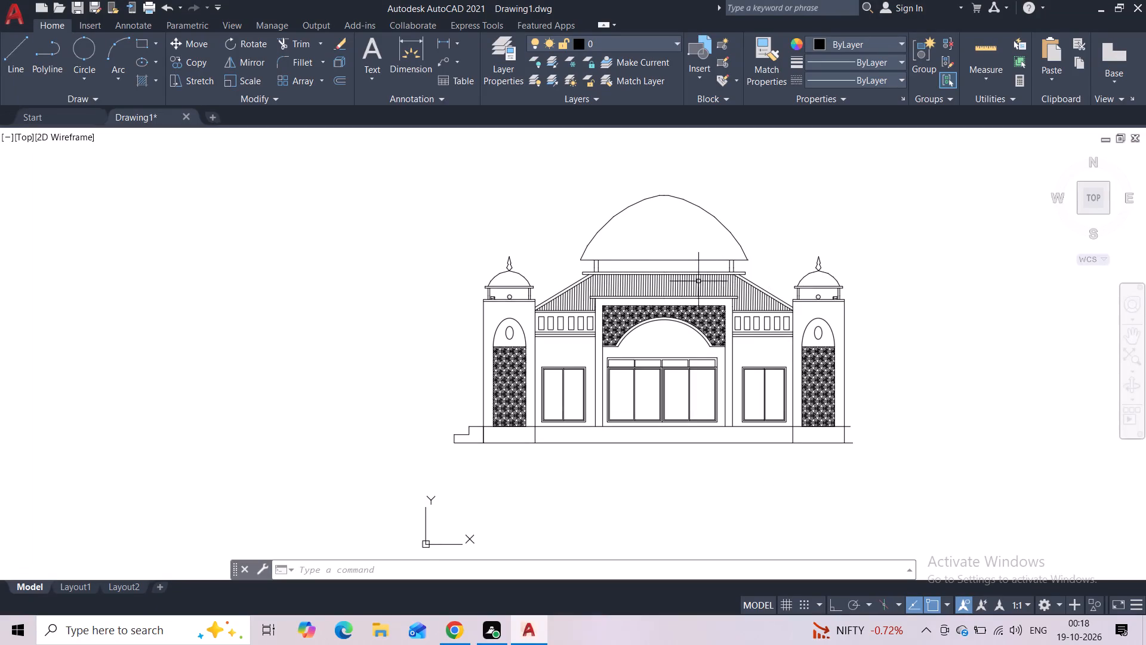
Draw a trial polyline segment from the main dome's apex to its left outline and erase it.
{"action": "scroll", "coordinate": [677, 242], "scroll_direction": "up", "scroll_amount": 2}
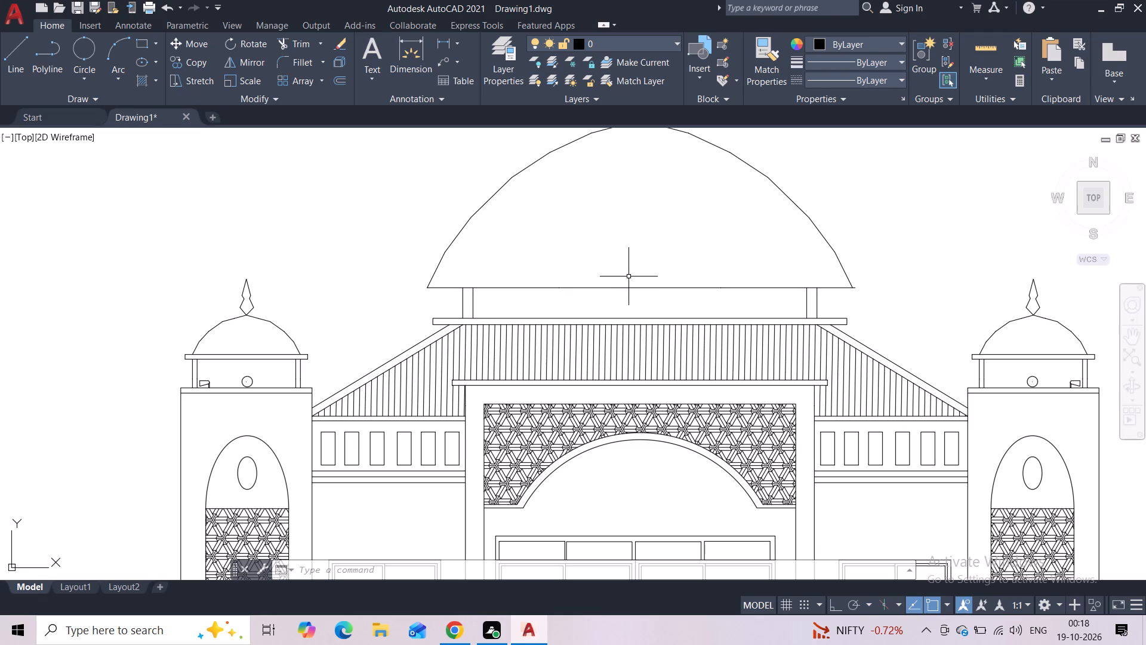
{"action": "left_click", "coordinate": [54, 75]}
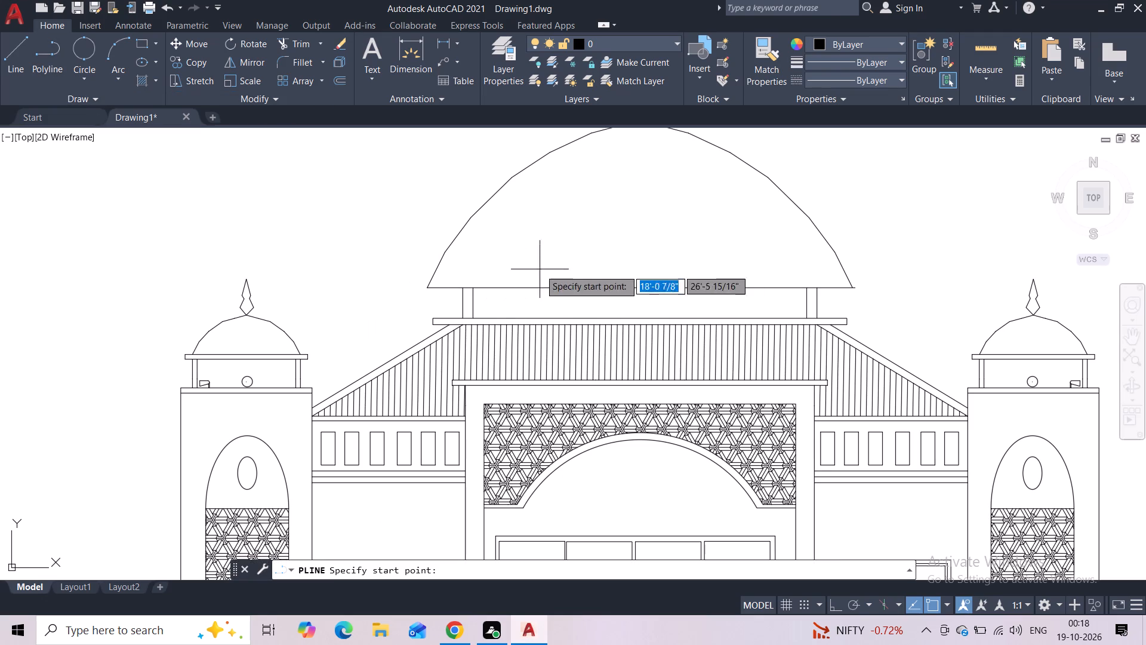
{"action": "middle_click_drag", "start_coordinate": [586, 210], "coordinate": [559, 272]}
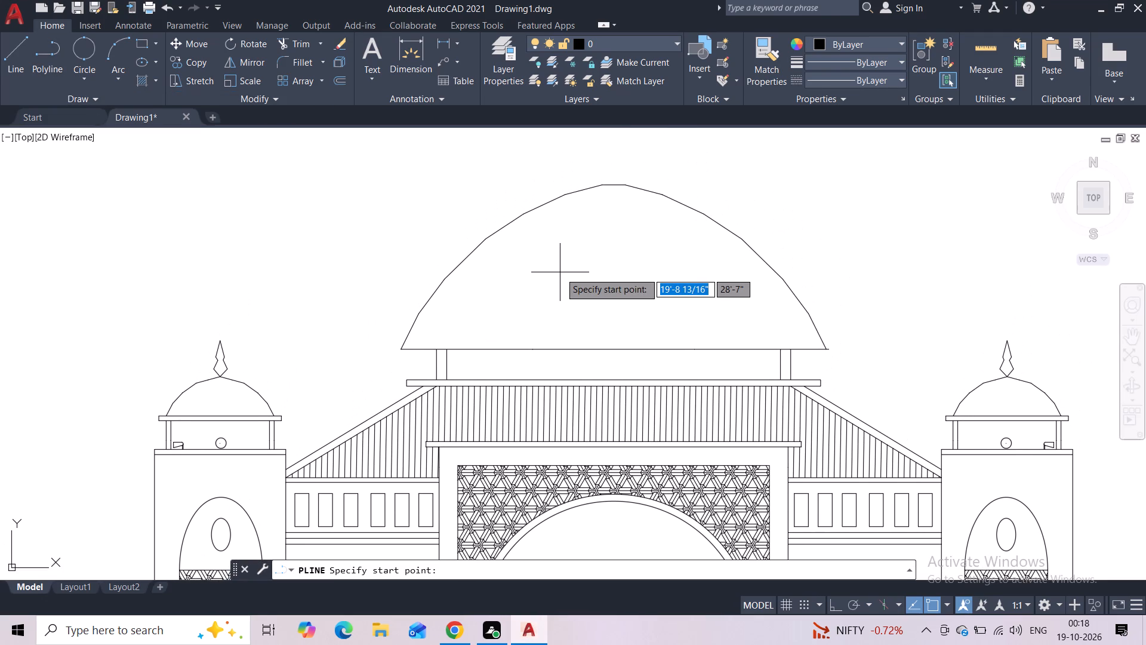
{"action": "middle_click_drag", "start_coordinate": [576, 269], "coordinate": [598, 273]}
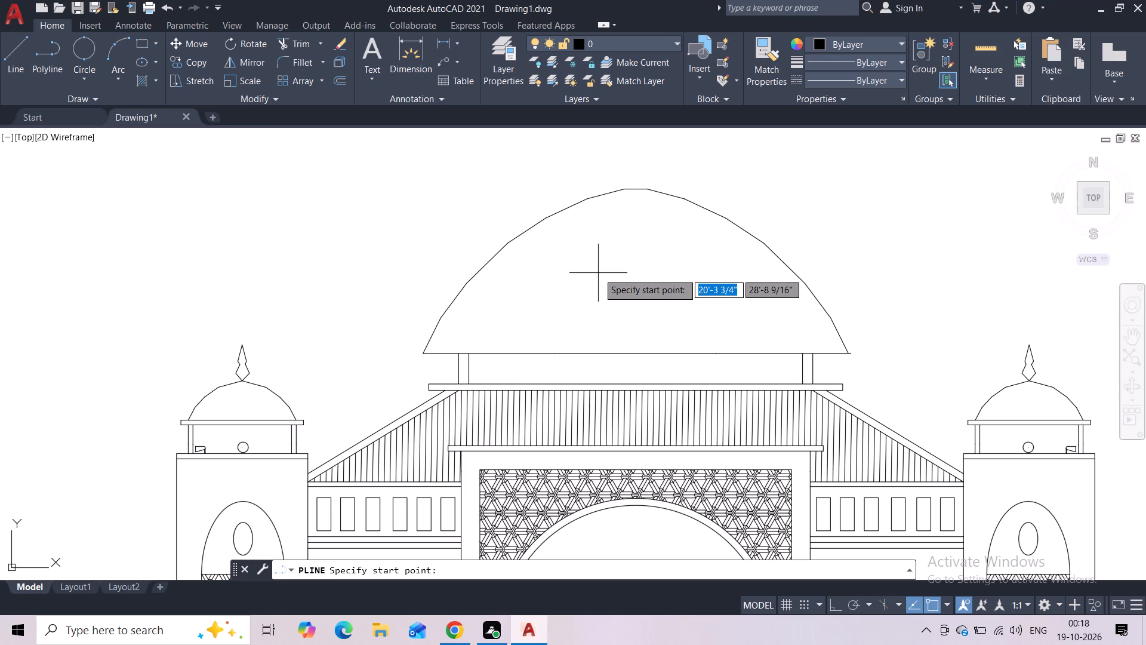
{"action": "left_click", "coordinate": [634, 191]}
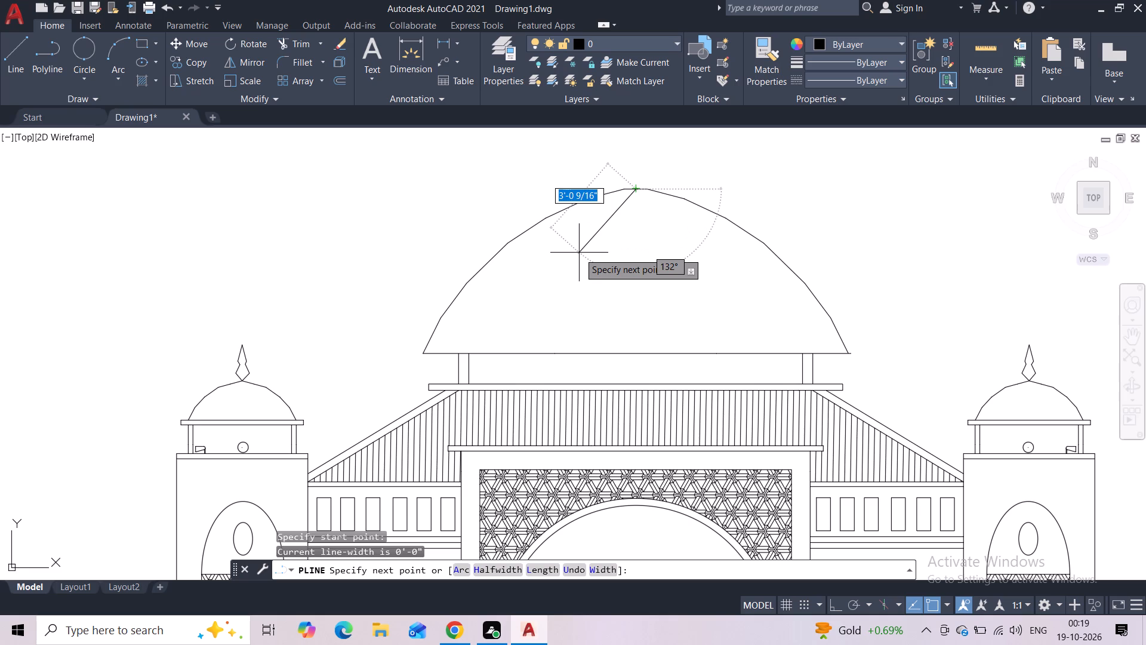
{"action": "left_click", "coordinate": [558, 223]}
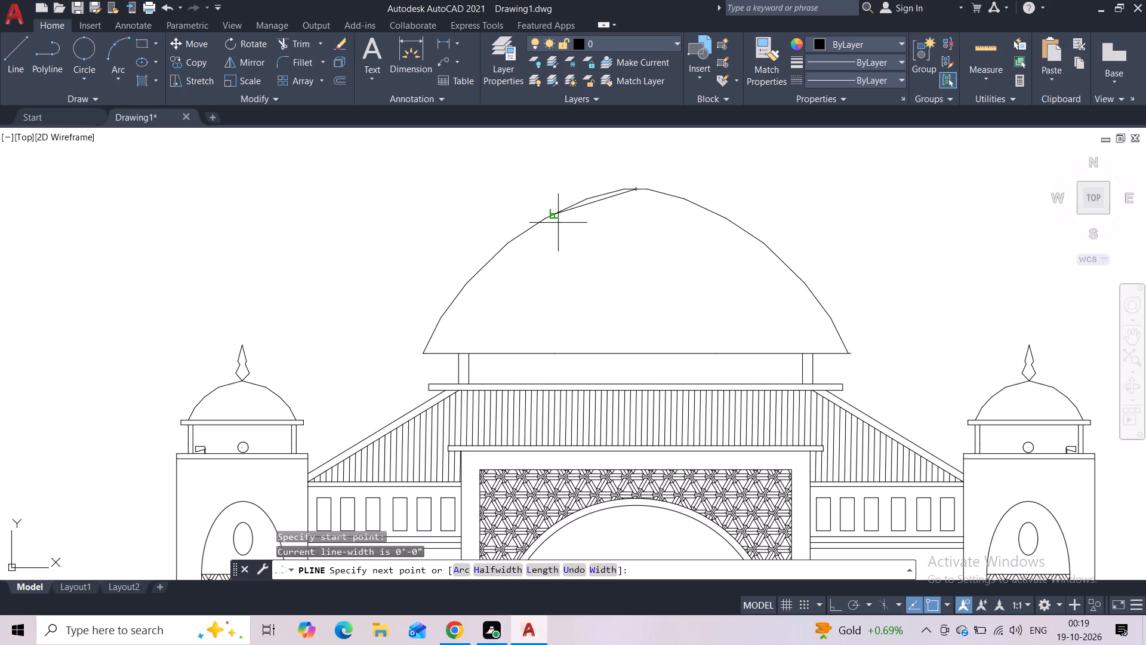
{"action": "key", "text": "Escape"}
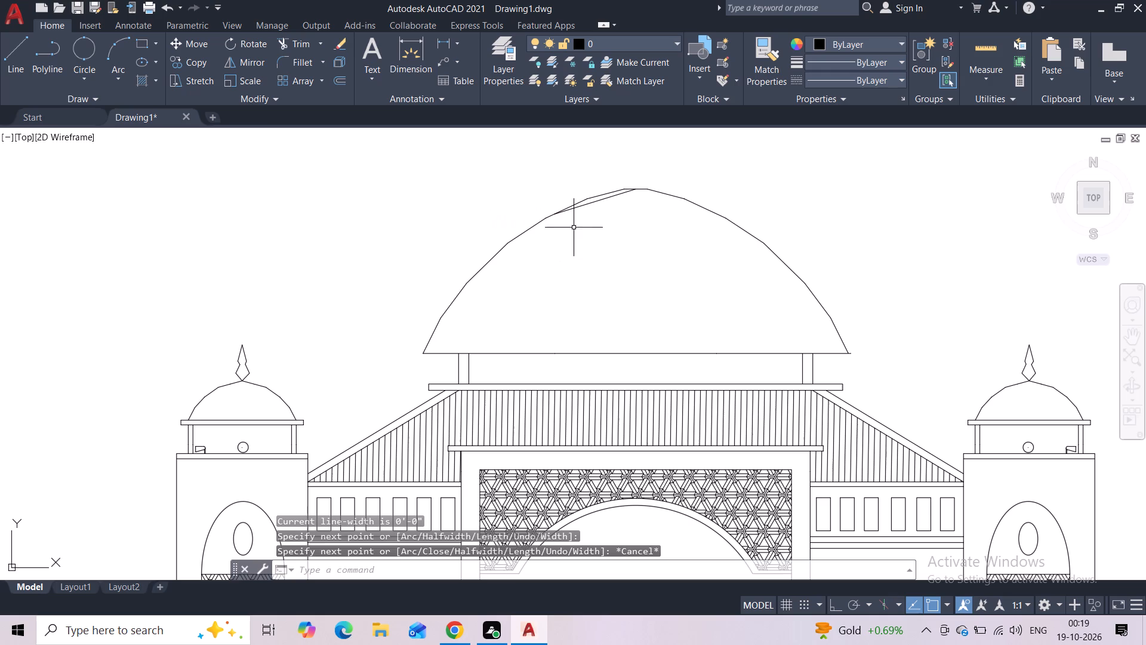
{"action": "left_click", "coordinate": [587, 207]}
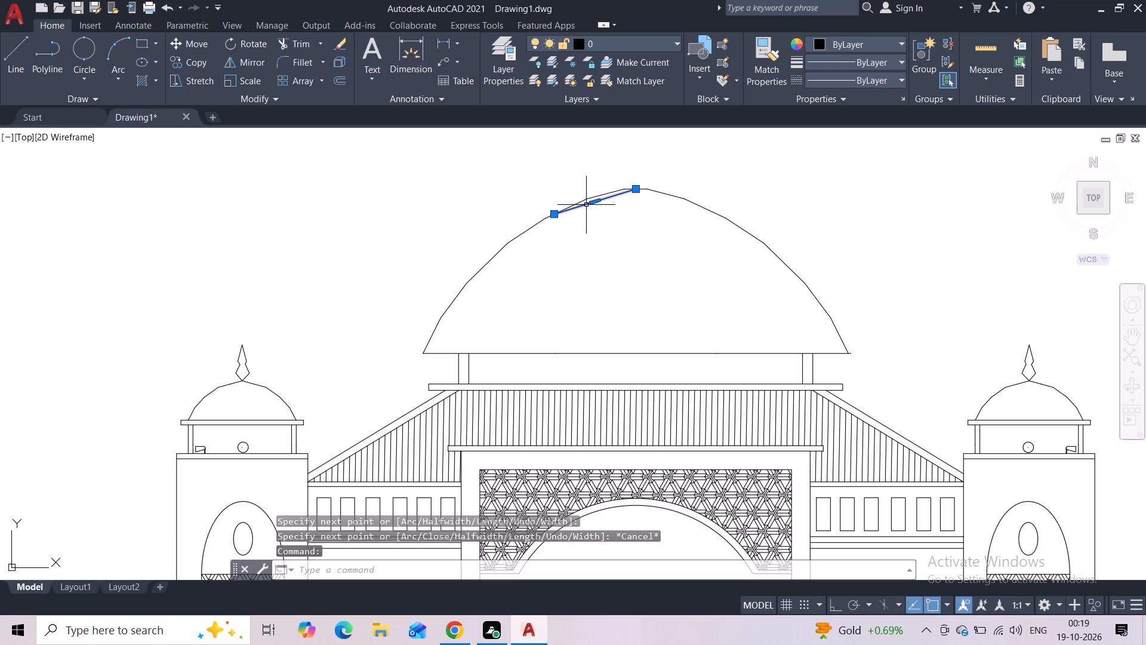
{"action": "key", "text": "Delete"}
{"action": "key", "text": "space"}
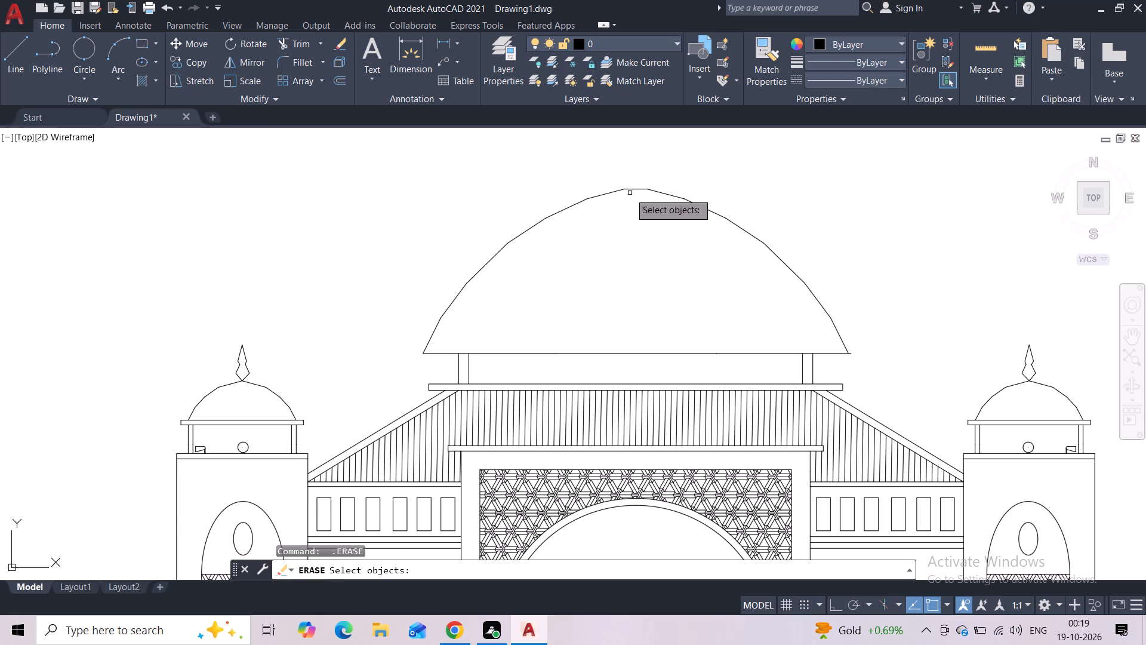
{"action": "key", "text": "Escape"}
Draw the outermost left rib as a polyline from the dome's apex, with segments about 1'-10" and 2'-4", ending on the base line.
{"action": "left_click", "coordinate": [34, 63]}
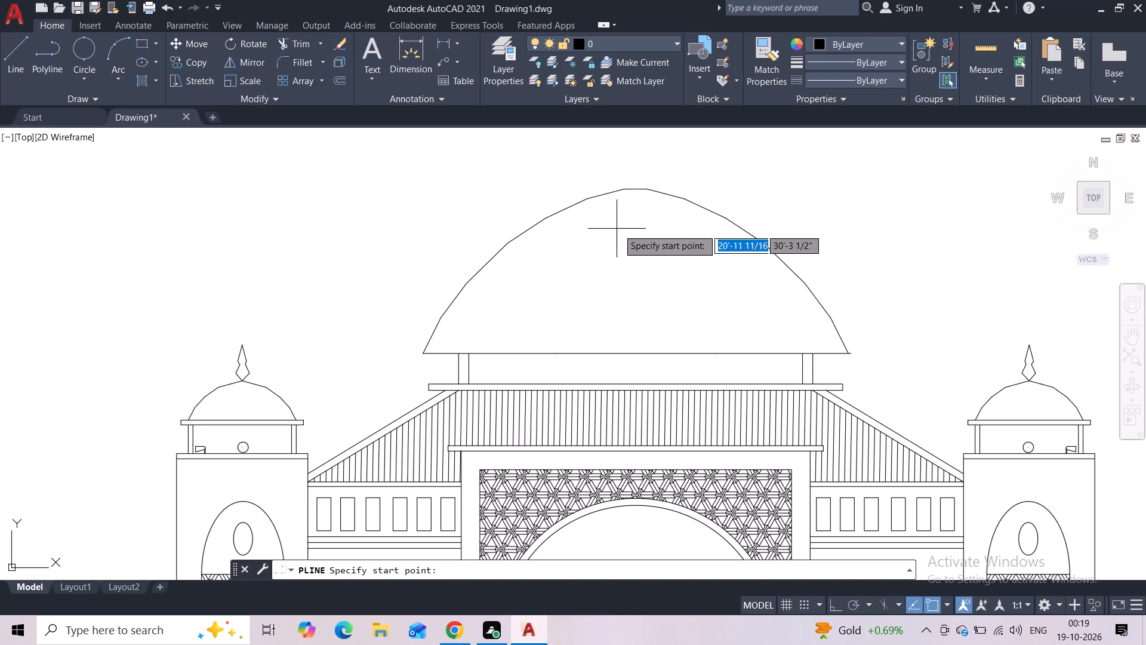
{"action": "left_click", "coordinate": [631, 191]}
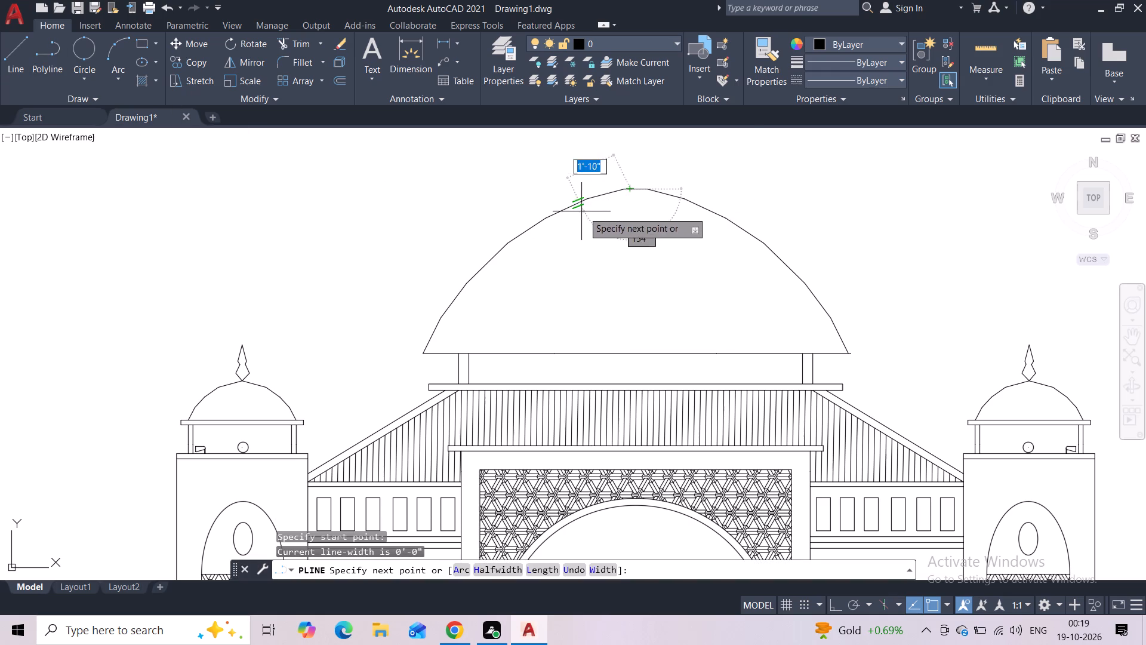
{"action": "left_click", "coordinate": [581, 211]}
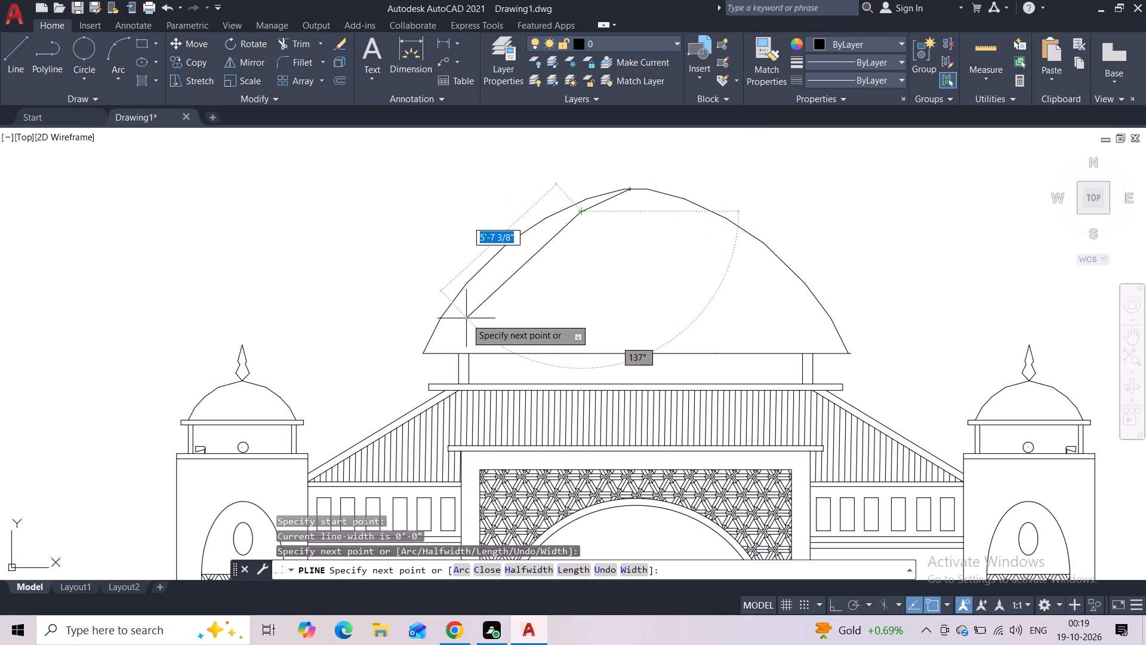
{"action": "left_click", "coordinate": [528, 246]}
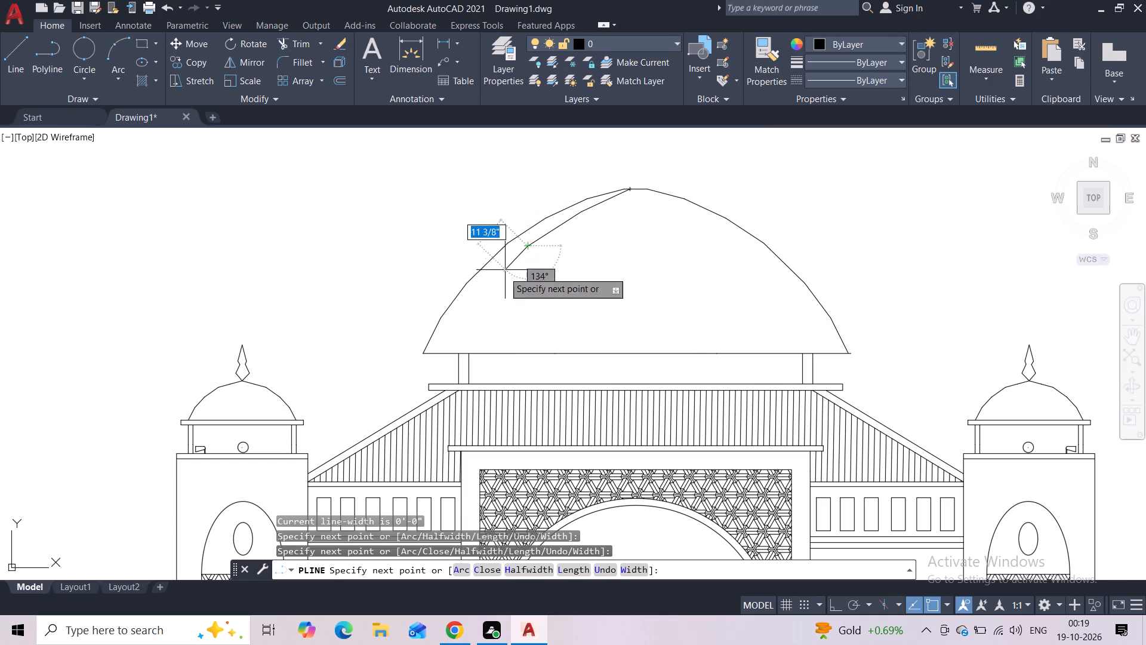
{"action": "left_click", "coordinate": [441, 349]}
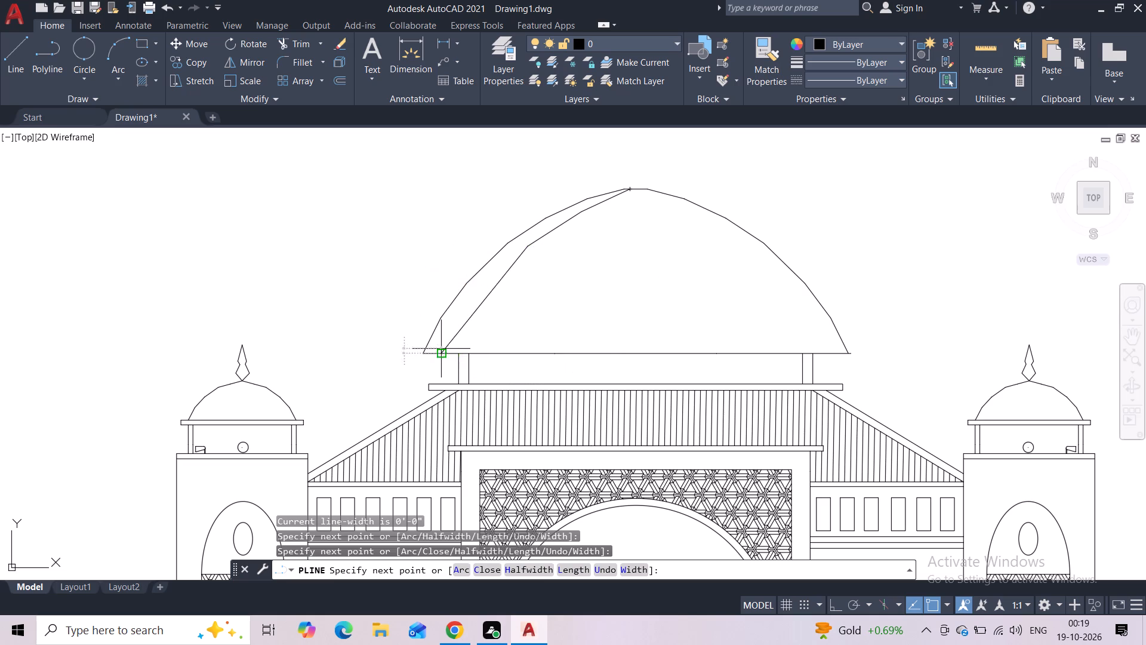
{"action": "key", "text": "Escape"}
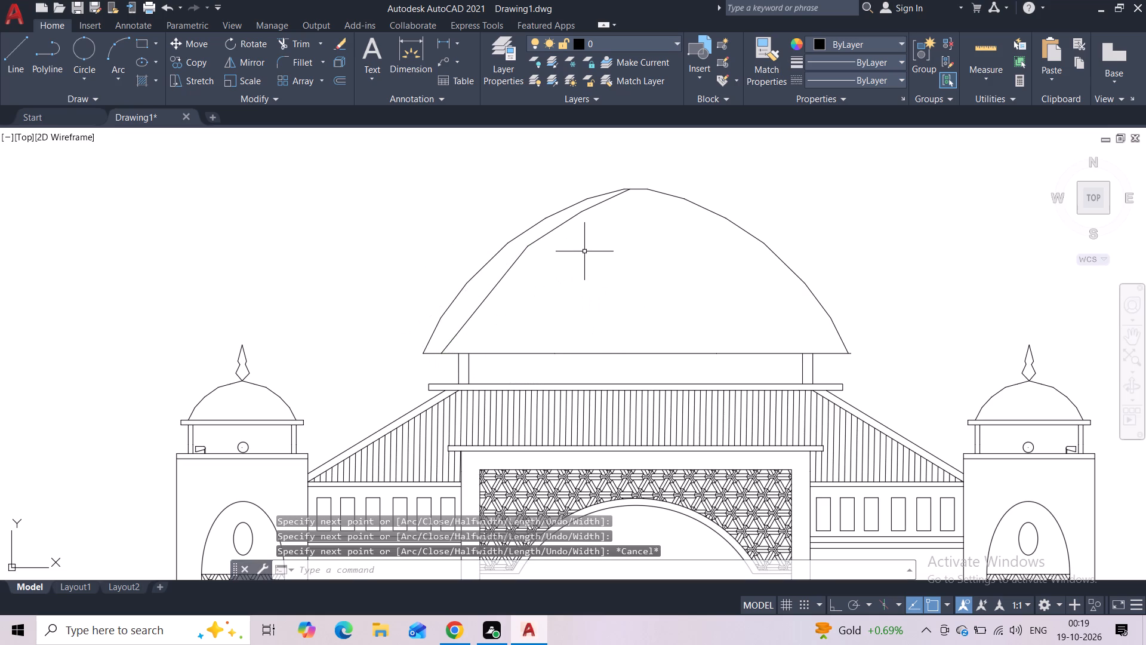
Draw the middle left rib as a polyline from the same apex point, with segments about 2'-3" and 1'-11", ending on the base line.
{"action": "key", "text": "space"}
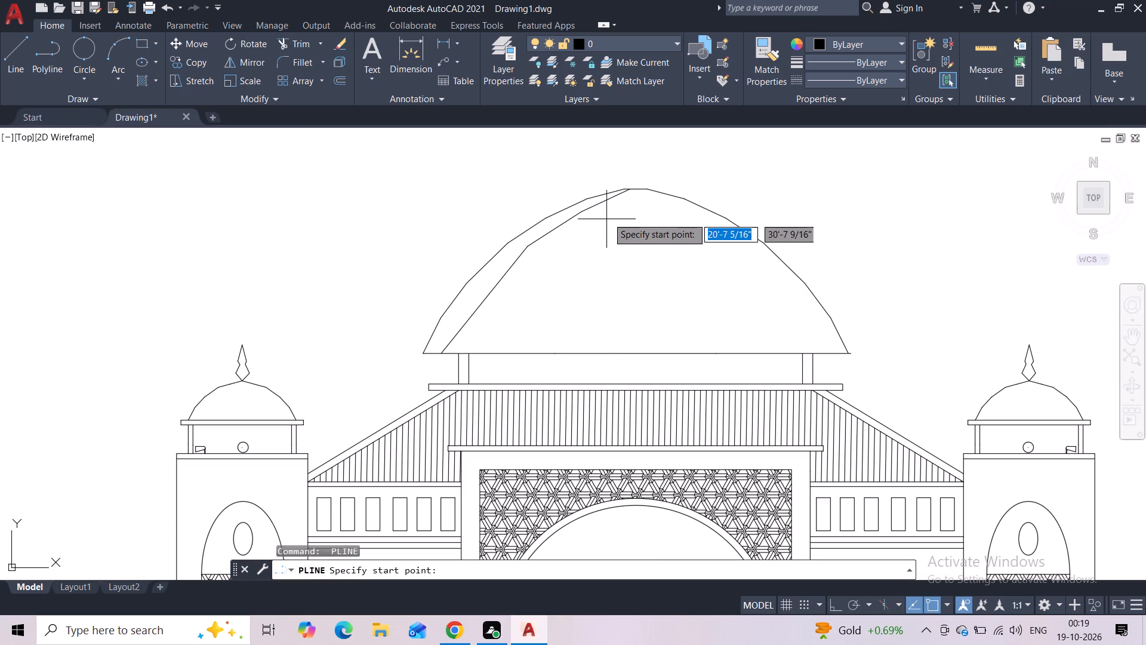
{"action": "left_click", "coordinate": [629, 192]}
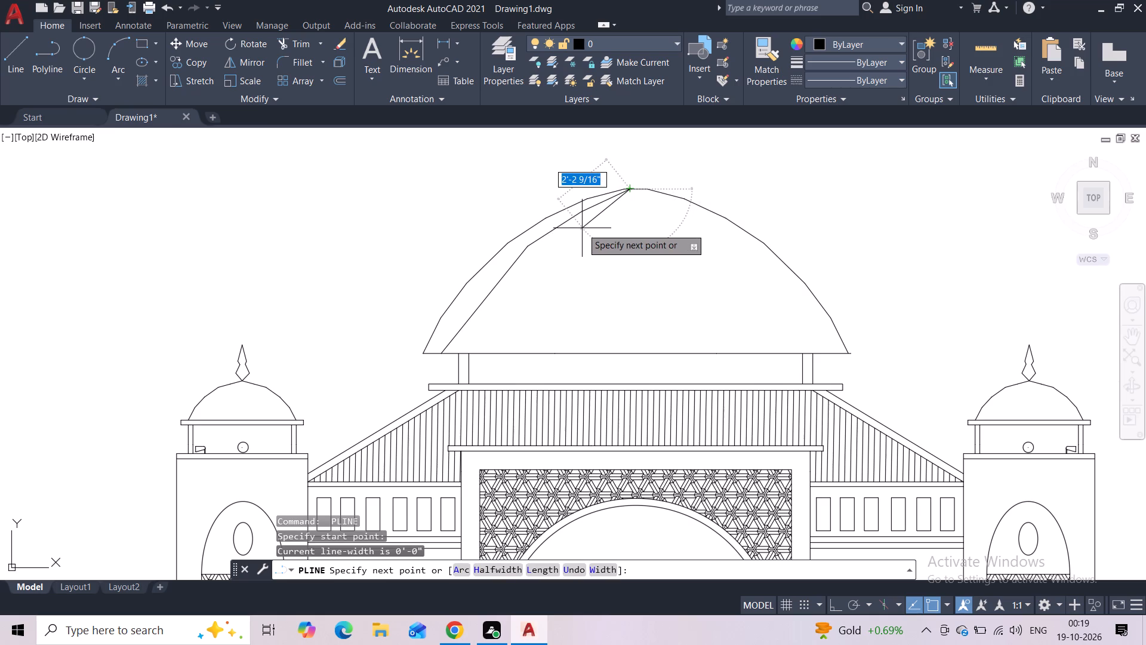
{"action": "left_click", "coordinate": [582, 228]}
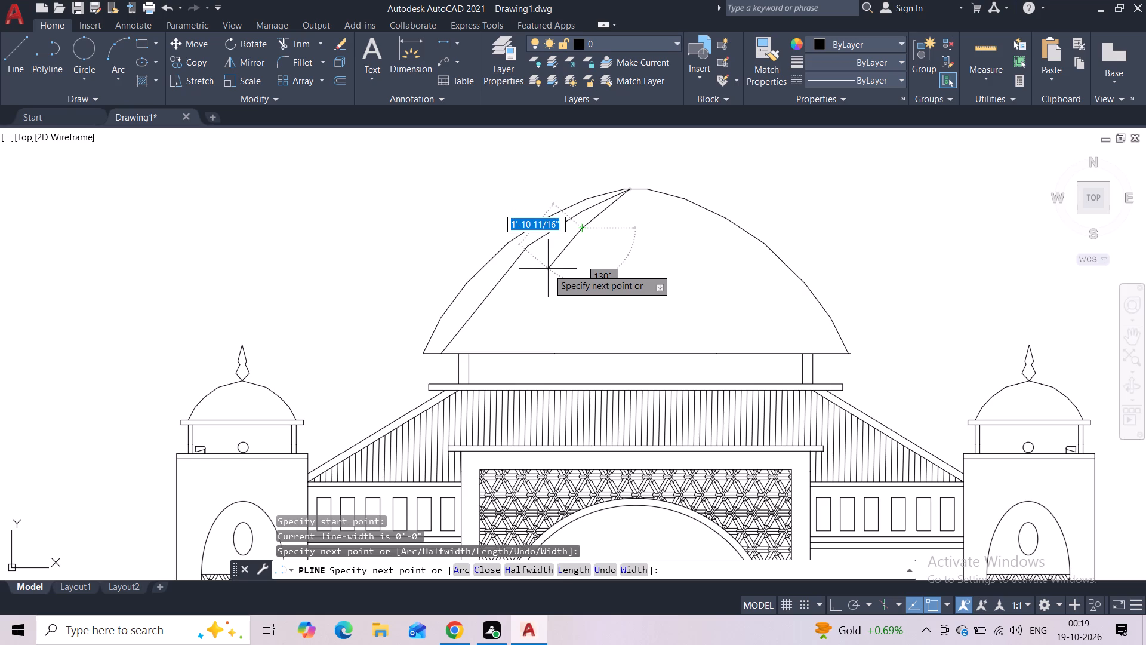
{"action": "left_click", "coordinate": [548, 269]}
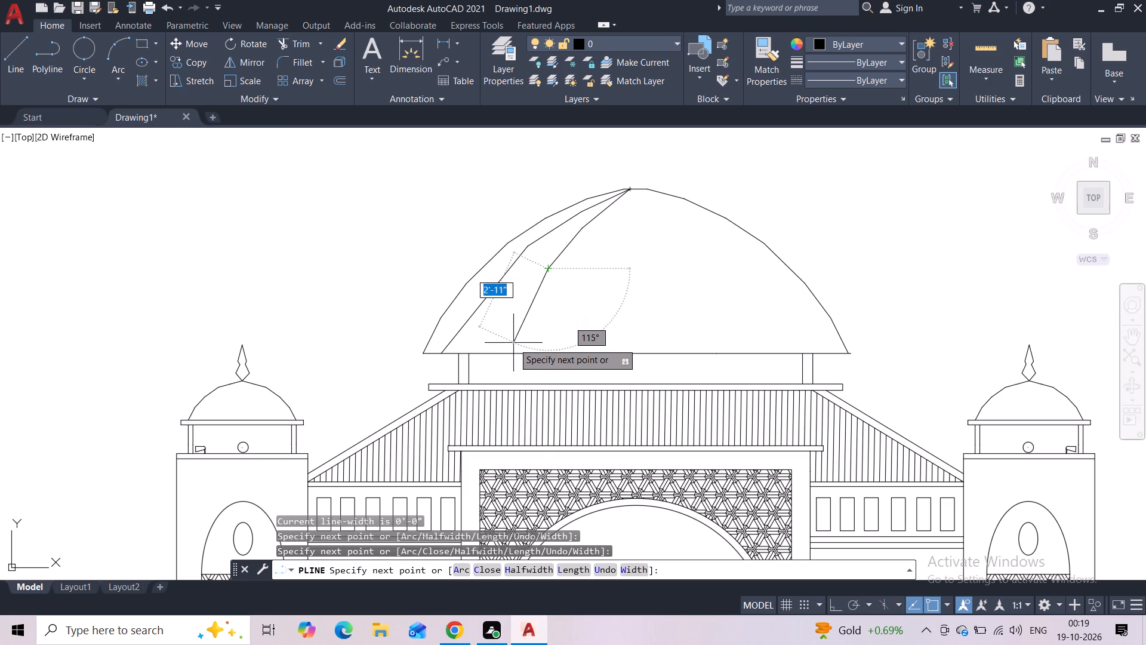
{"action": "left_click", "coordinate": [499, 352]}
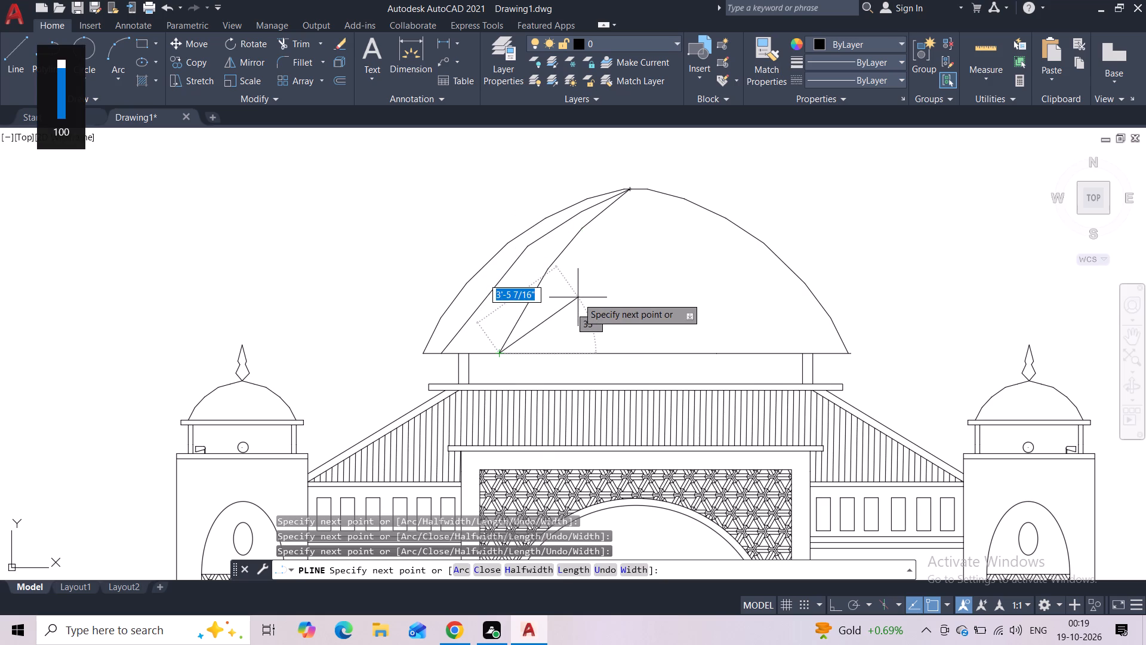
{"action": "key", "text": "space"}
Draw the inner left rib as a polyline from the apex, with segments about 1'-11" and 2'-6", finishing vertically on the base line.
{"action": "key", "text": "space"}
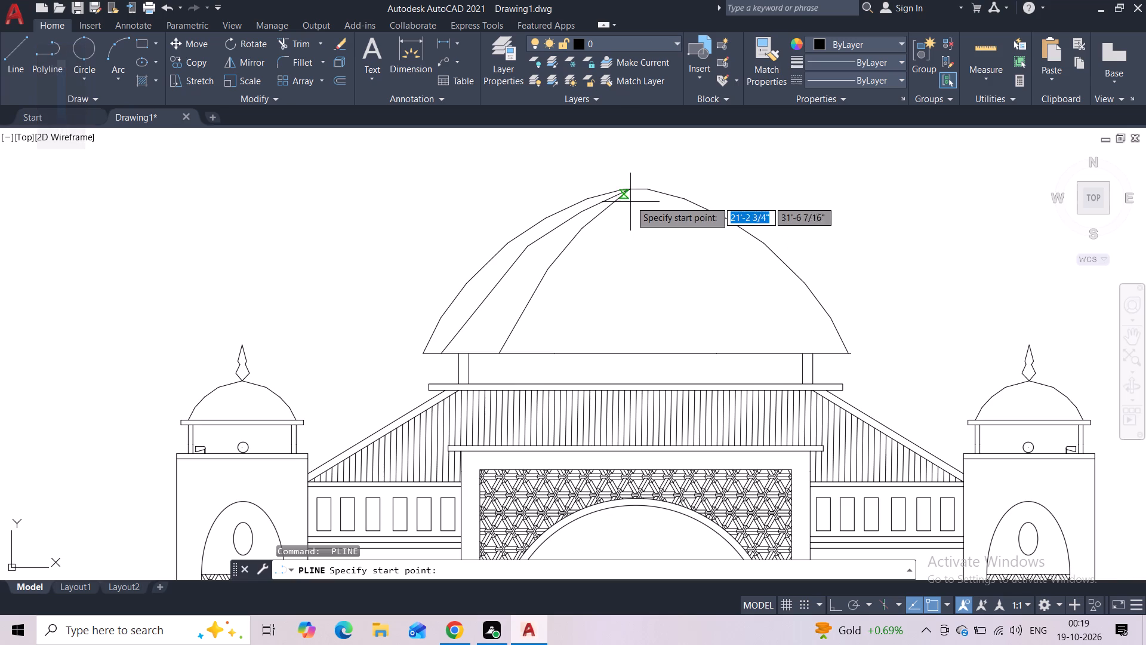
{"action": "left_click", "coordinate": [629, 194]}
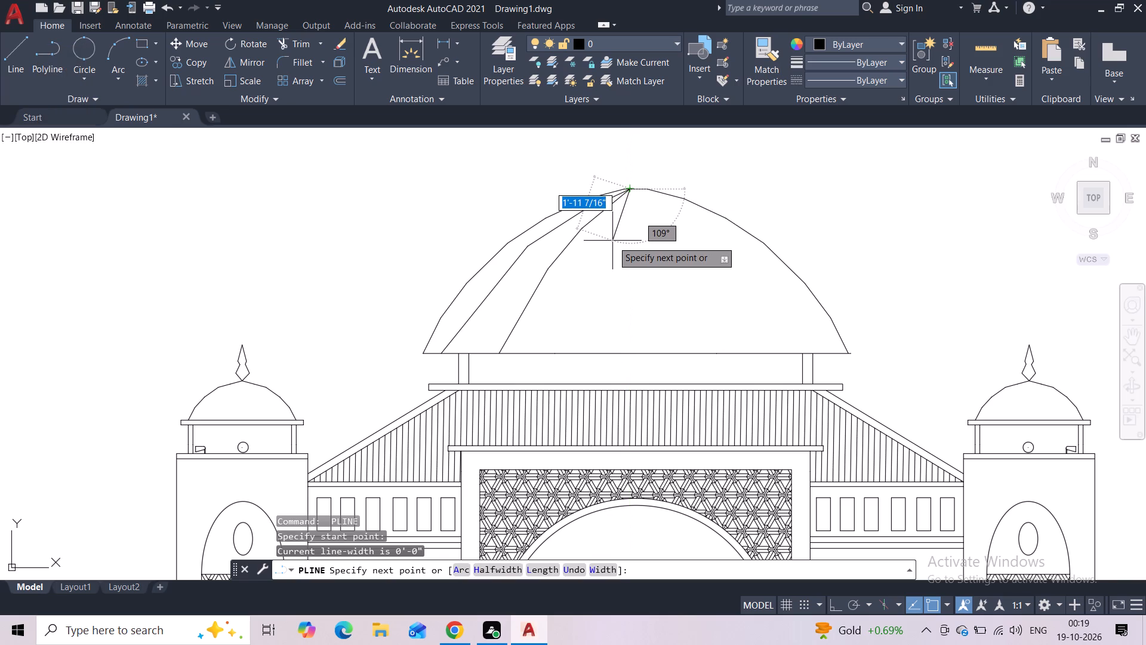
{"action": "left_click", "coordinate": [612, 241]}
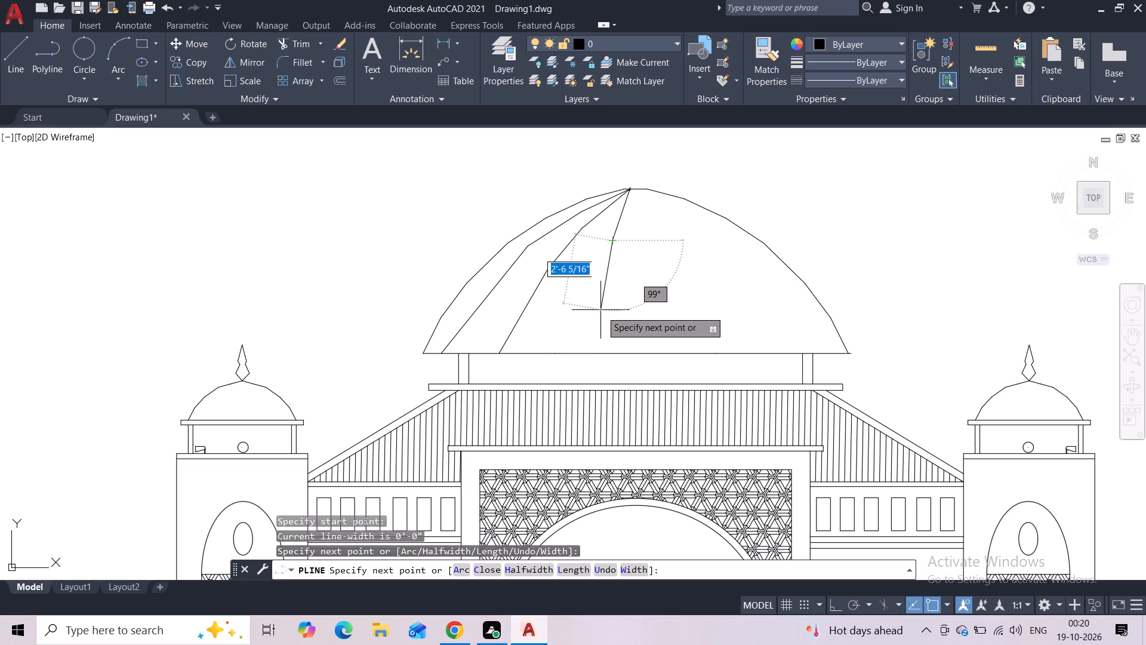
{"action": "left_click", "coordinate": [600, 310]}
{"action": "left_click", "coordinate": [597, 348]}
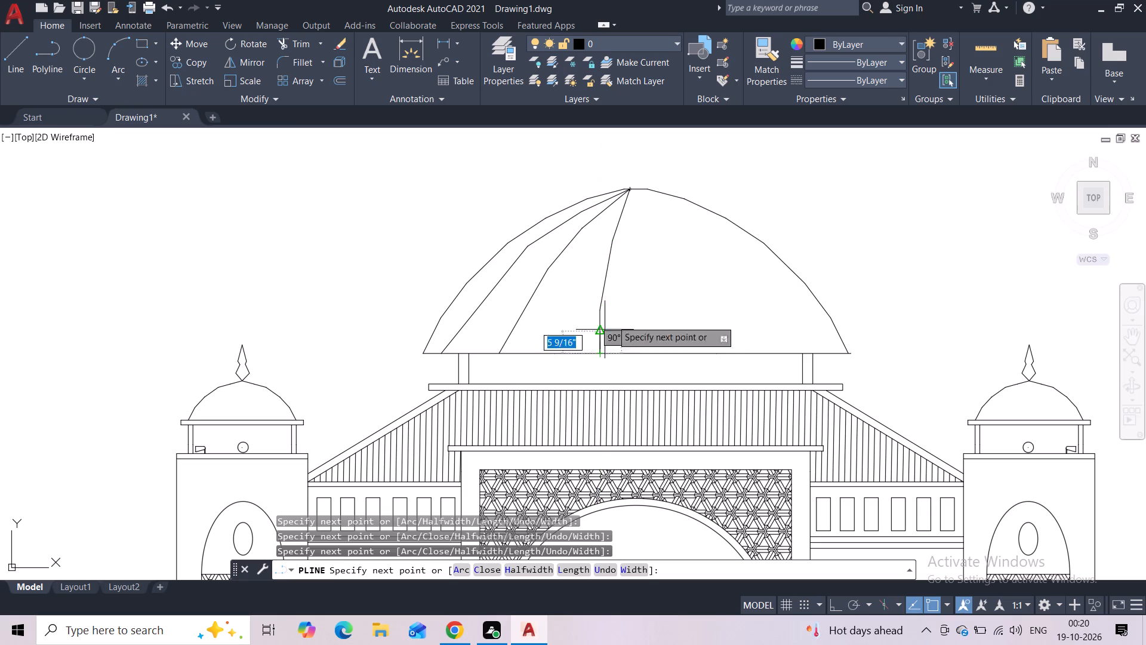
{"action": "key", "text": "space"}
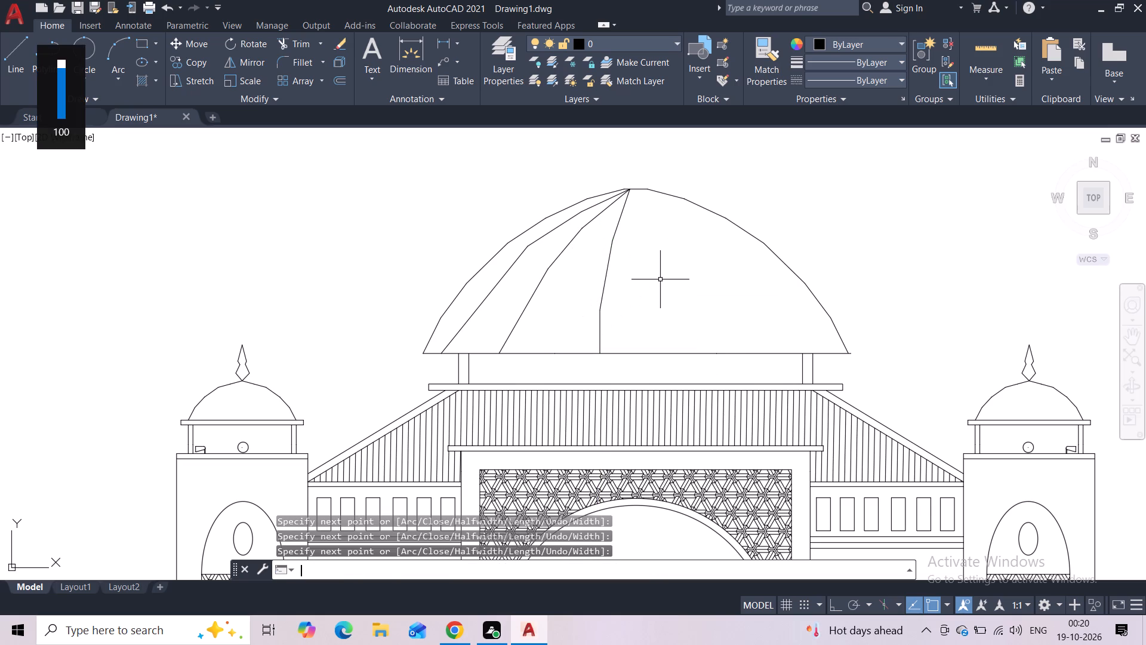
{"action": "key", "text": "Escape"}
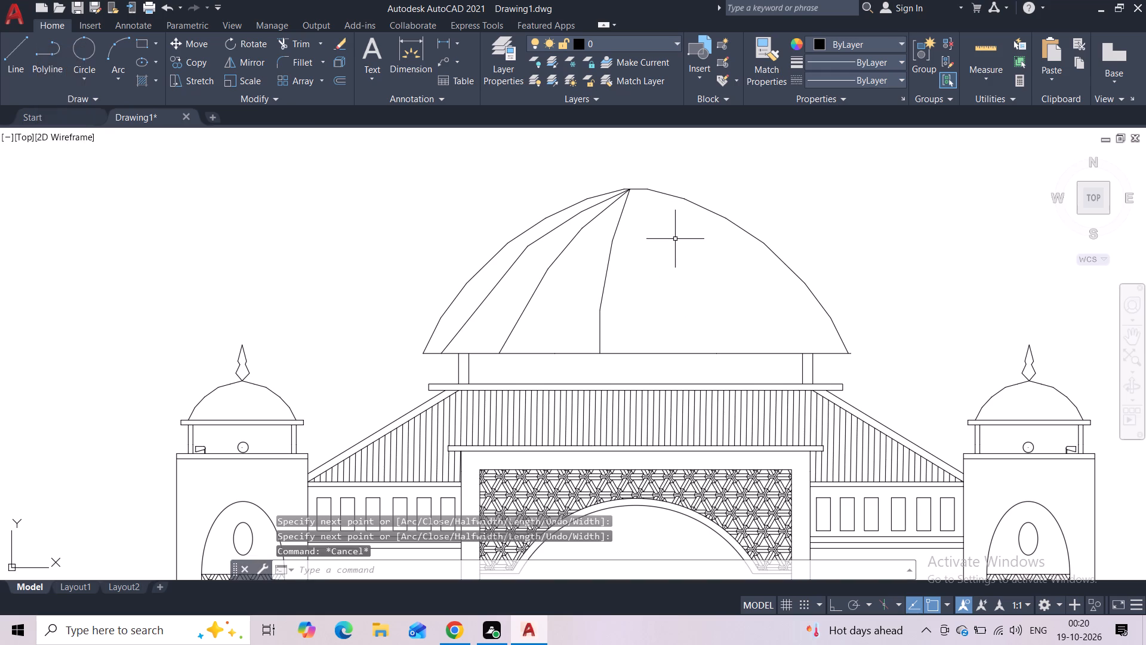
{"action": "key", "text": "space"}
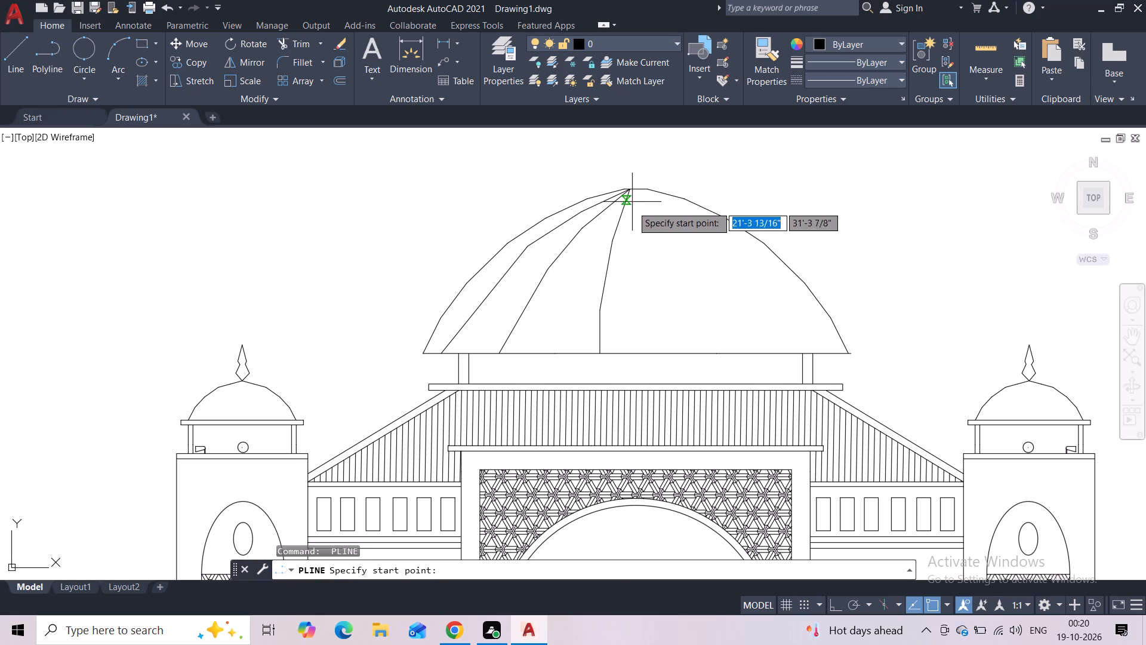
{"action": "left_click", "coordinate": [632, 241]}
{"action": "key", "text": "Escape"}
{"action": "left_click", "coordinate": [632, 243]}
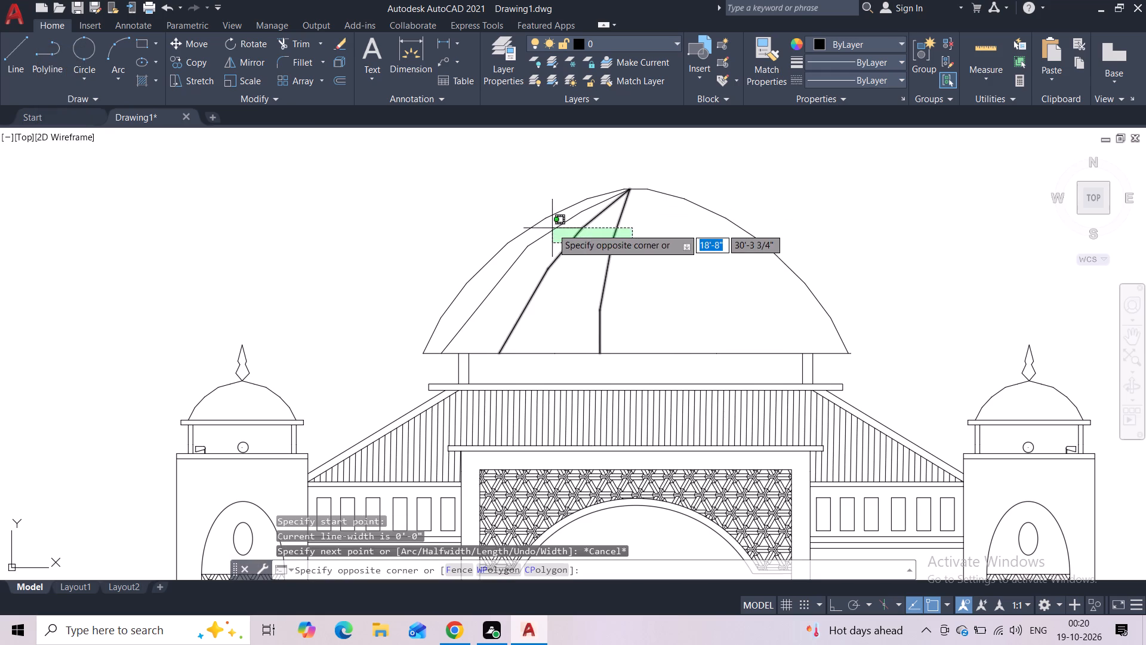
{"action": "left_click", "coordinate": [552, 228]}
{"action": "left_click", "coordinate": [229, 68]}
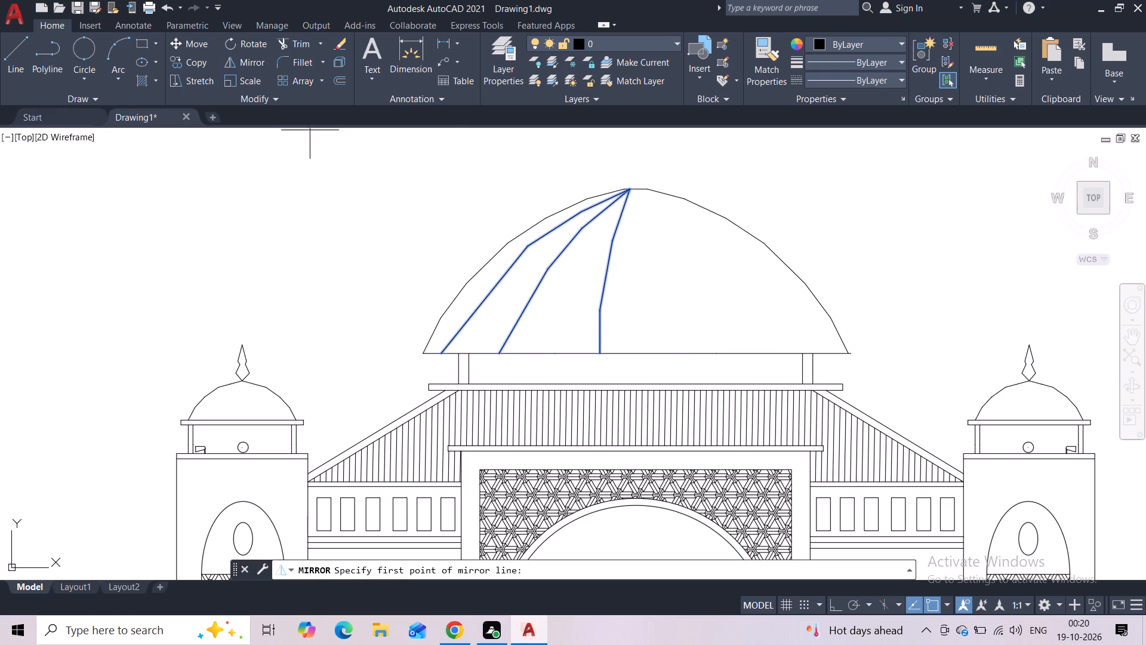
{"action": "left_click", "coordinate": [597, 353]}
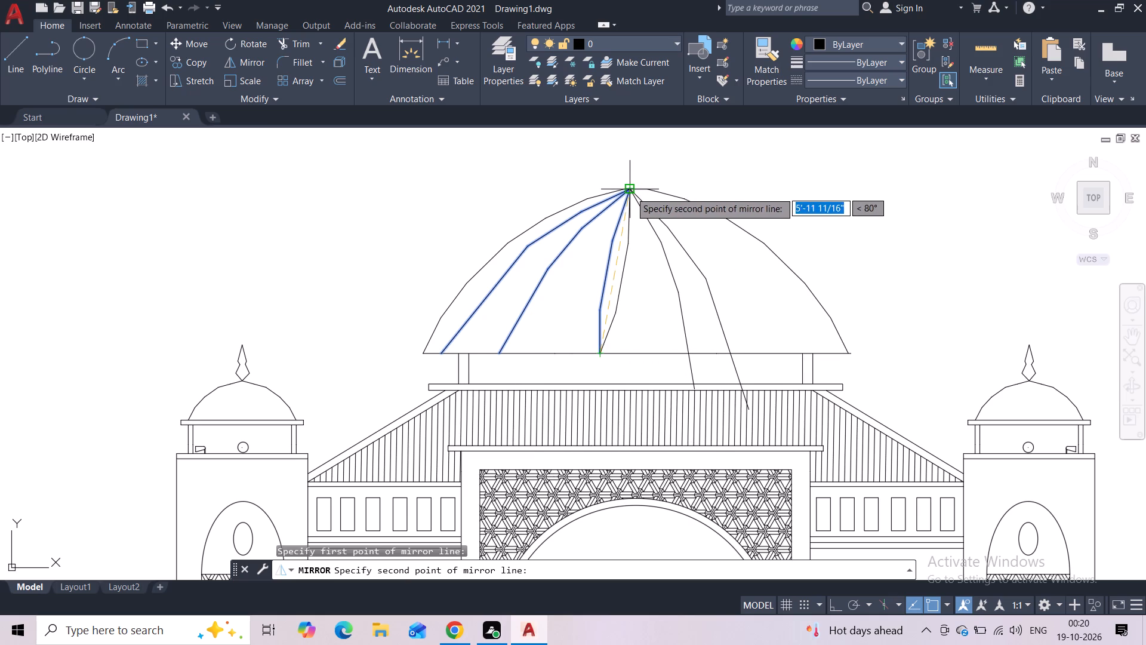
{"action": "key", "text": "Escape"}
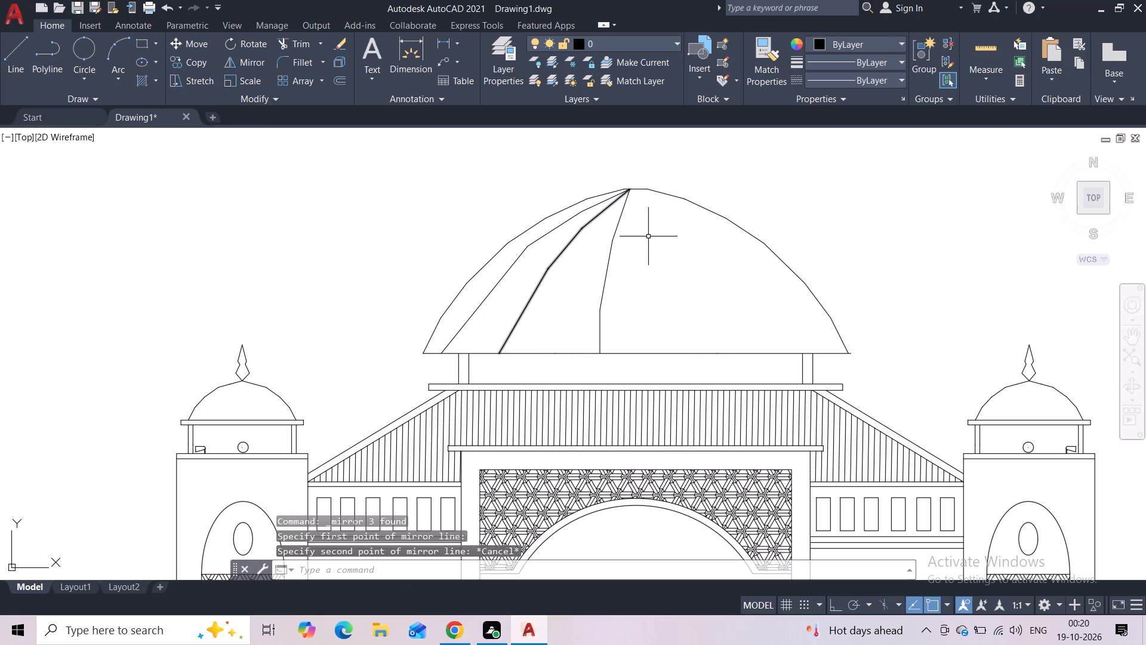
Mirror the three left rib polylines about the main dome's vertical centre line, keeping the source objects.
{"action": "left_click_drag", "start_coordinate": [668, 263], "coordinate": [658, 263]}
{"action": "left_click", "coordinate": [517, 252]}
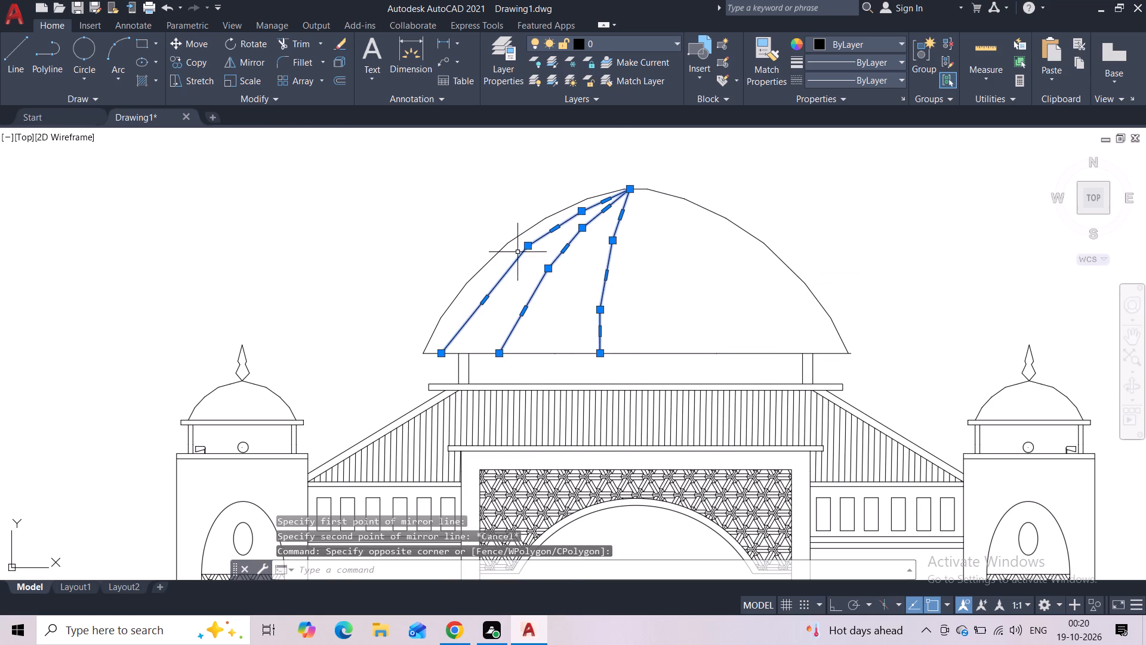
{"action": "left_click", "coordinate": [238, 67]}
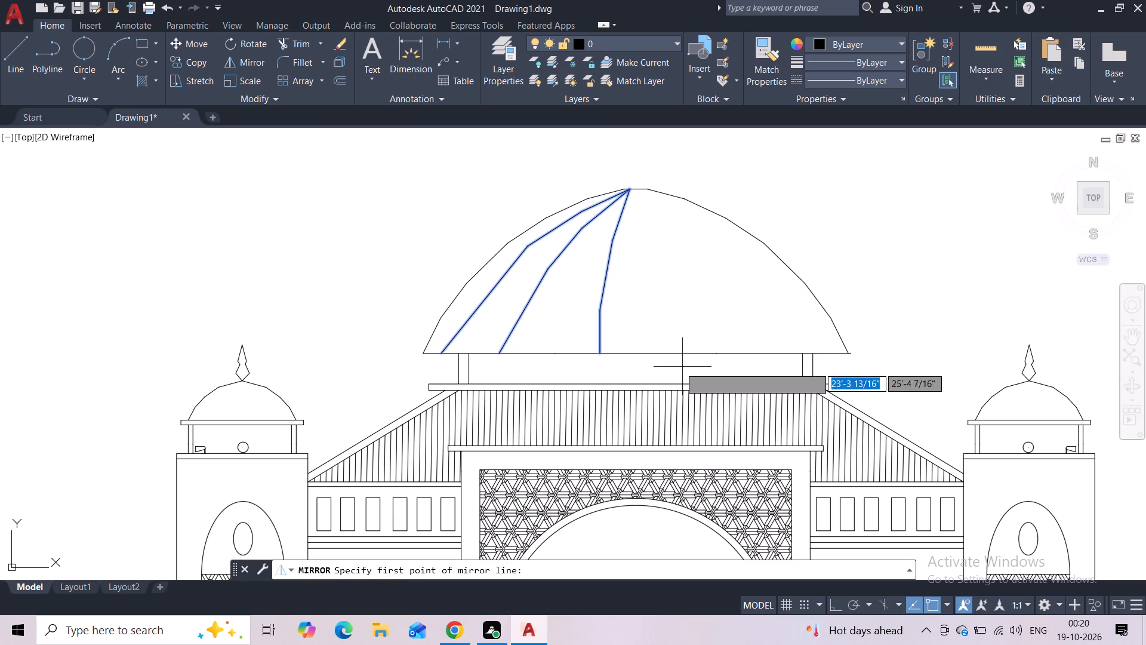
{"action": "left_click", "coordinate": [637, 352]}
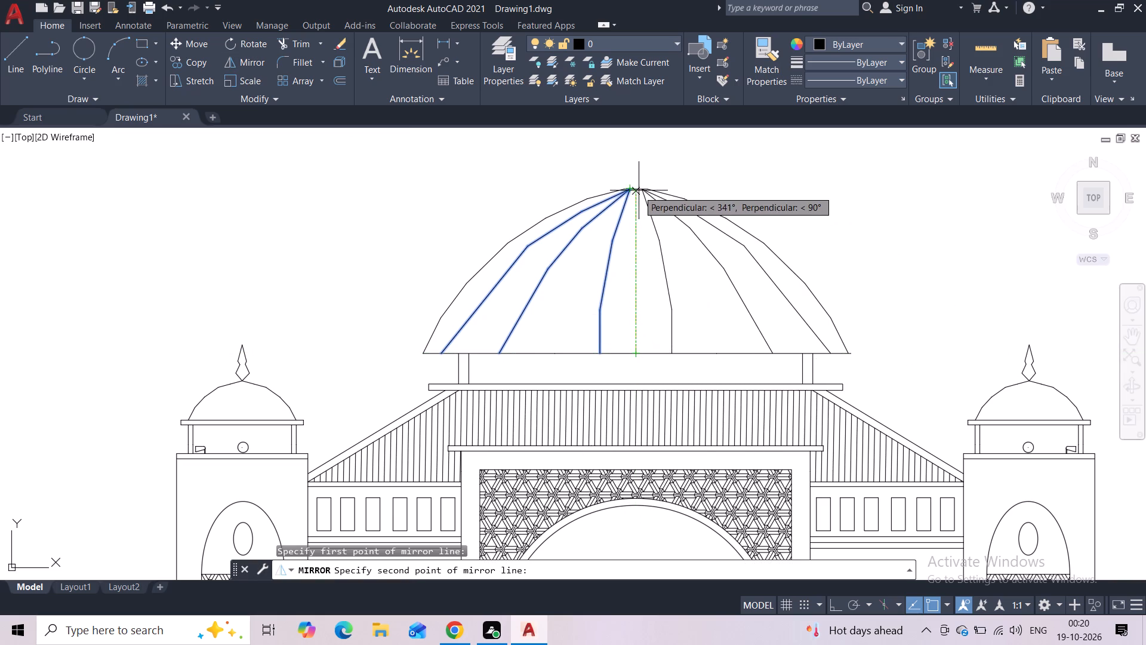
{"action": "scroll", "coordinate": [642, 190], "scroll_direction": "up", "scroll_amount": 2}
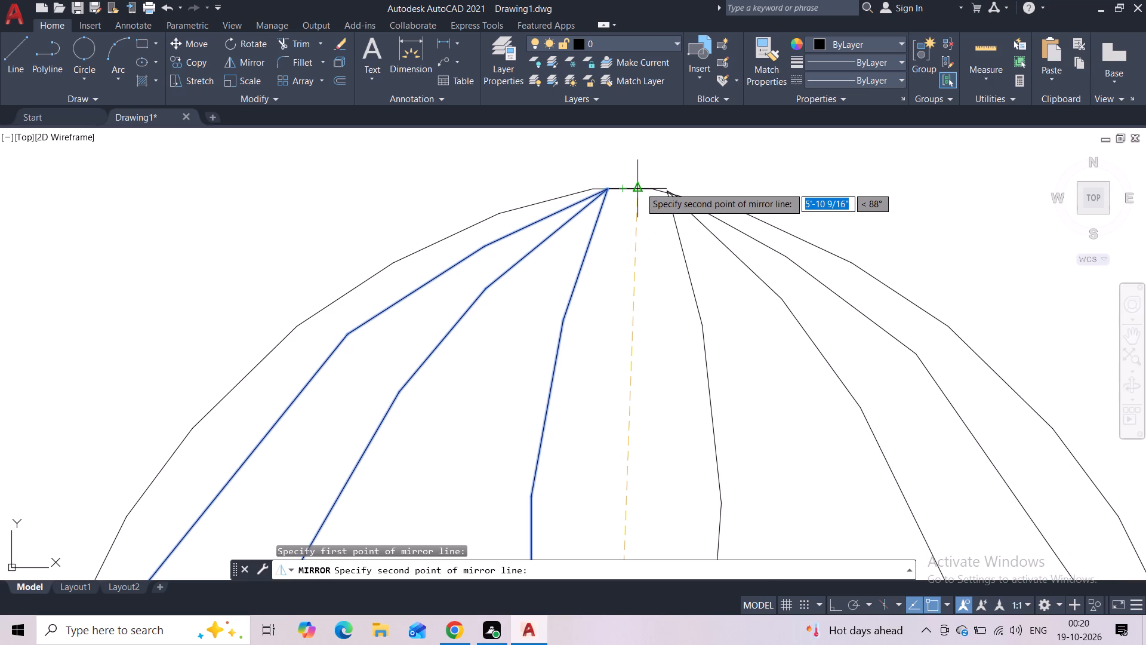
{"action": "left_click", "coordinate": [621, 187]}
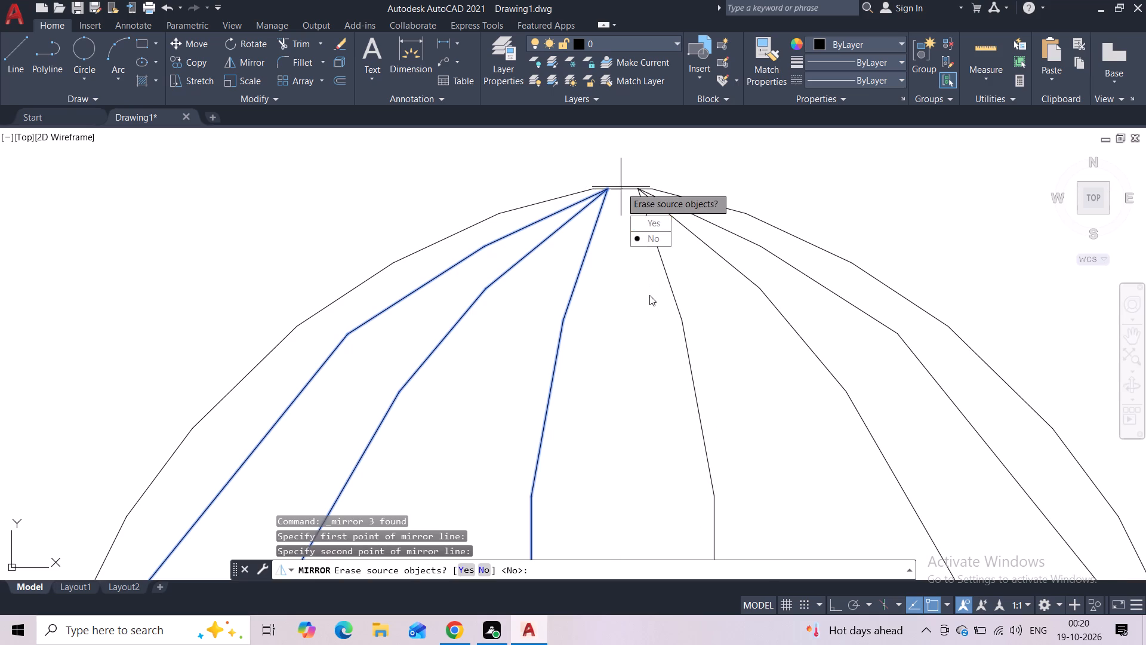
{"action": "scroll", "coordinate": [649, 295], "scroll_direction": "down", "scroll_amount": 1}
{"action": "left_click_drag", "start_coordinate": [685, 342], "coordinate": [621, 187]}
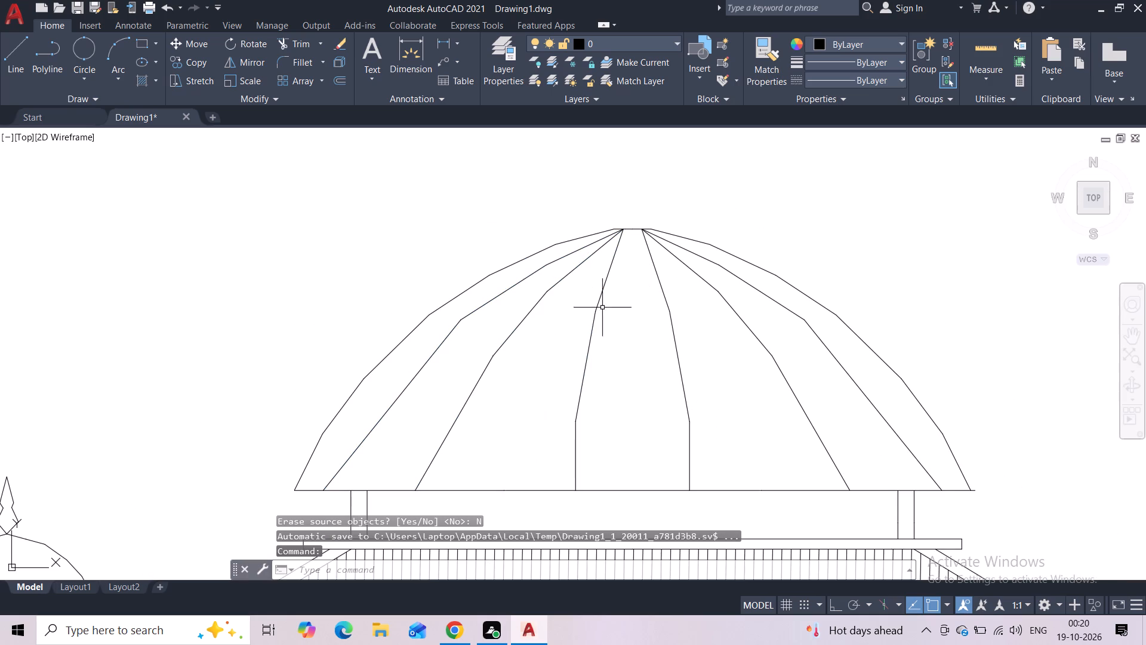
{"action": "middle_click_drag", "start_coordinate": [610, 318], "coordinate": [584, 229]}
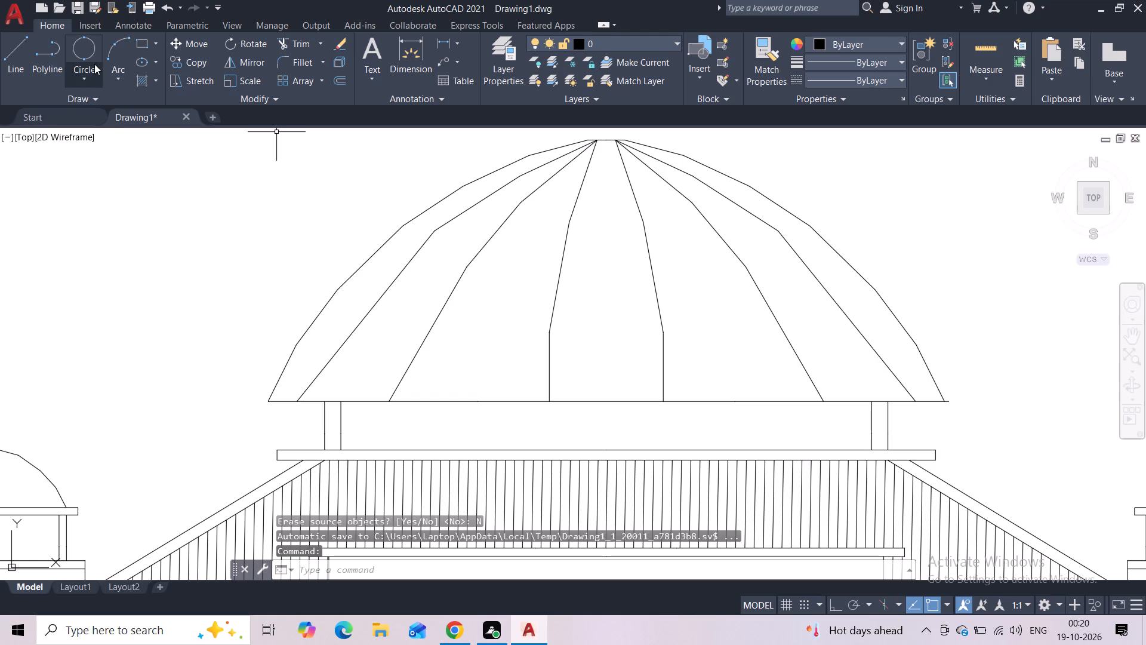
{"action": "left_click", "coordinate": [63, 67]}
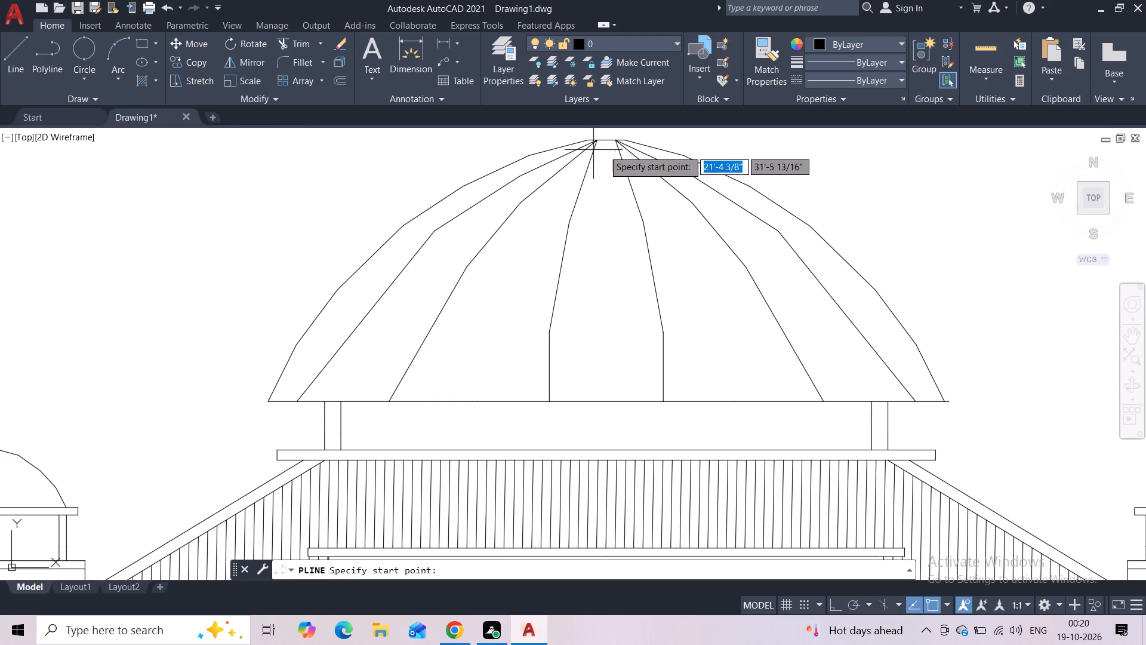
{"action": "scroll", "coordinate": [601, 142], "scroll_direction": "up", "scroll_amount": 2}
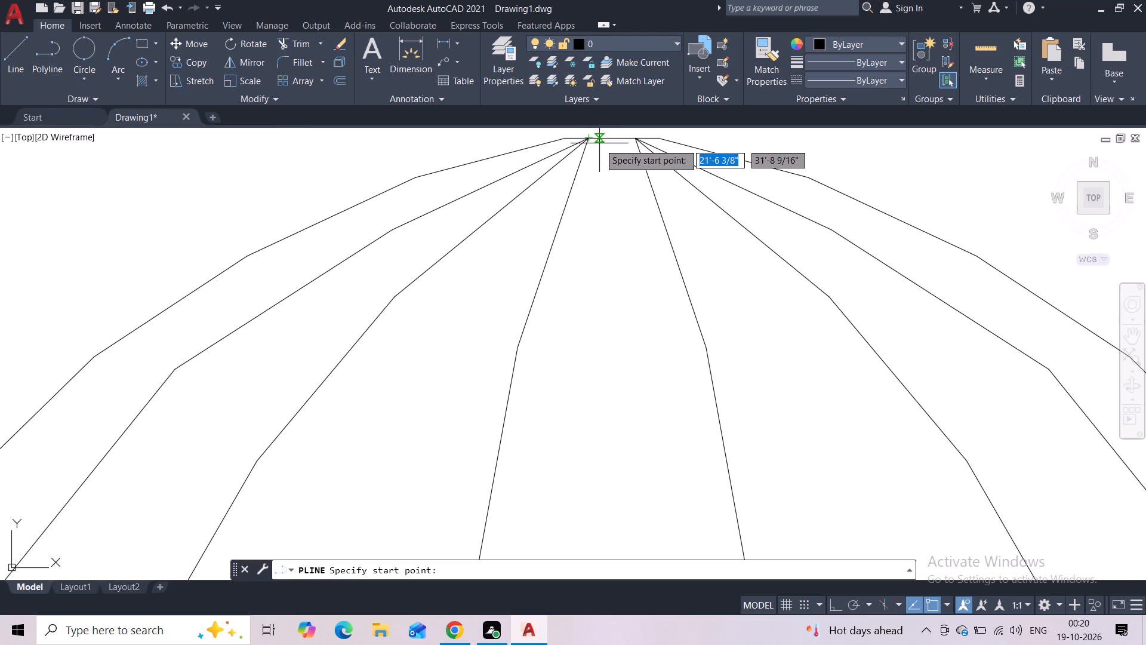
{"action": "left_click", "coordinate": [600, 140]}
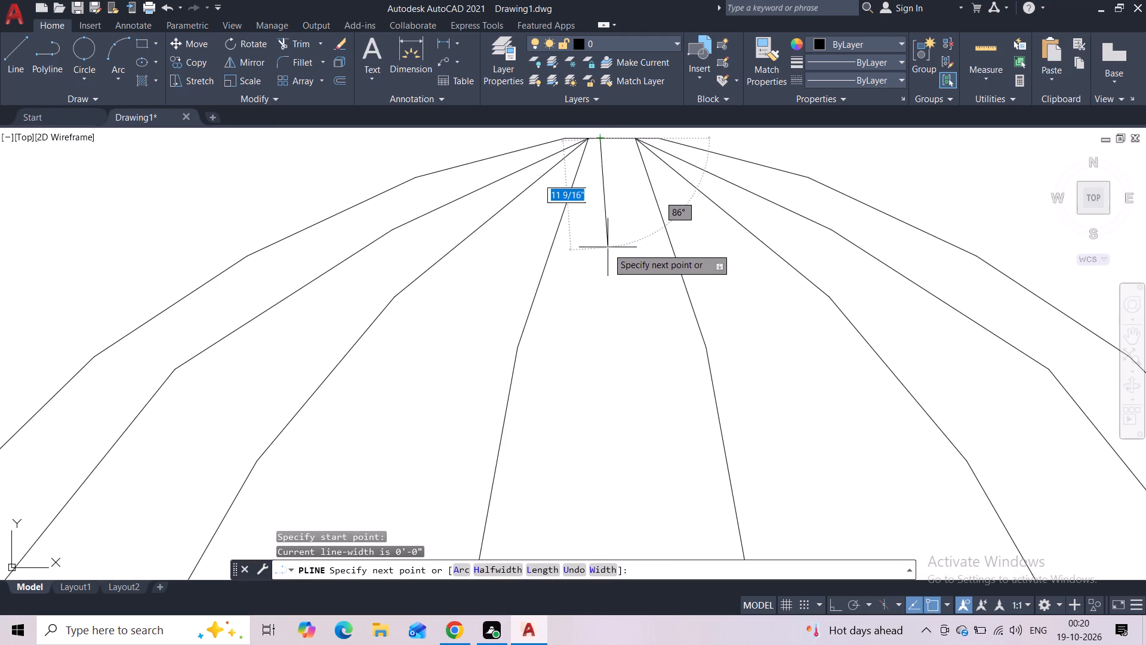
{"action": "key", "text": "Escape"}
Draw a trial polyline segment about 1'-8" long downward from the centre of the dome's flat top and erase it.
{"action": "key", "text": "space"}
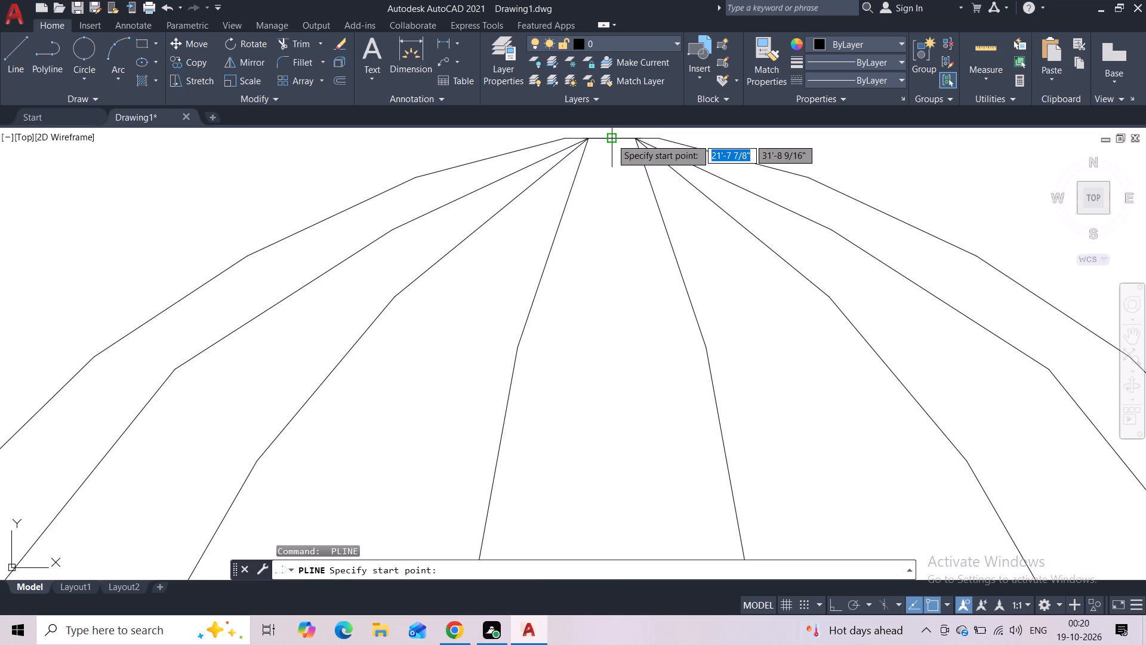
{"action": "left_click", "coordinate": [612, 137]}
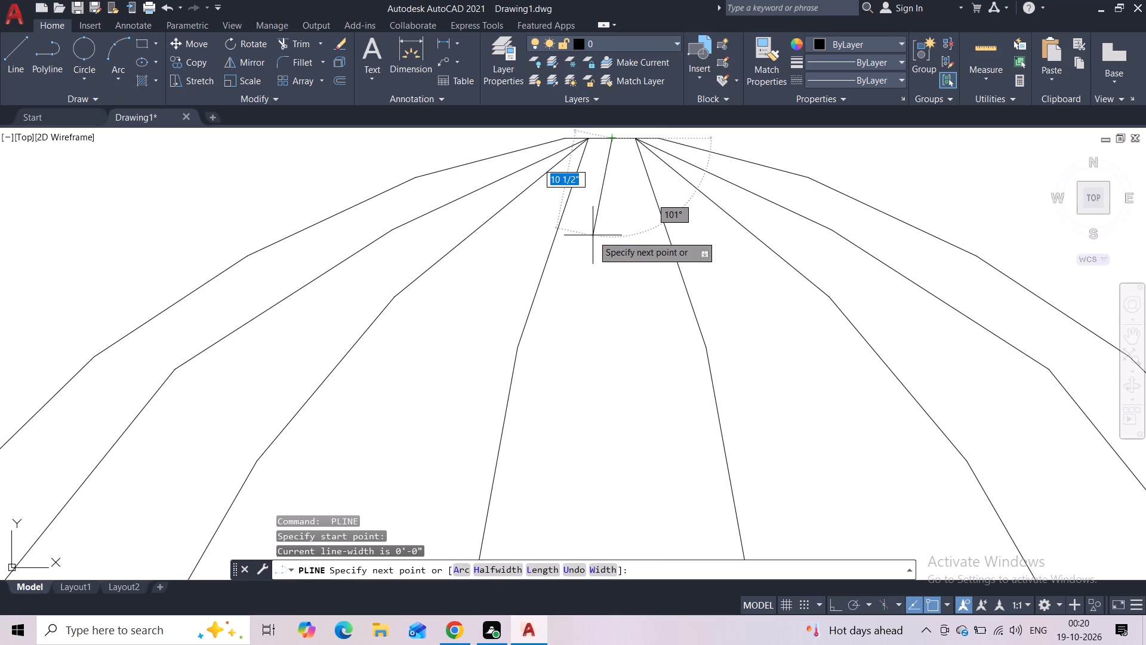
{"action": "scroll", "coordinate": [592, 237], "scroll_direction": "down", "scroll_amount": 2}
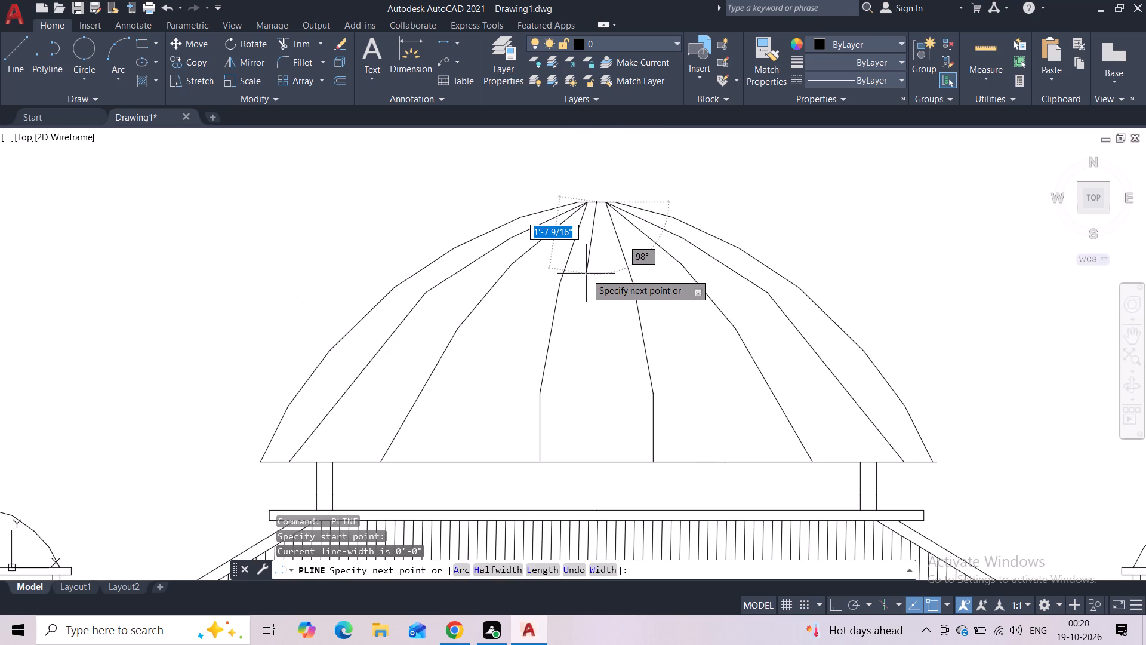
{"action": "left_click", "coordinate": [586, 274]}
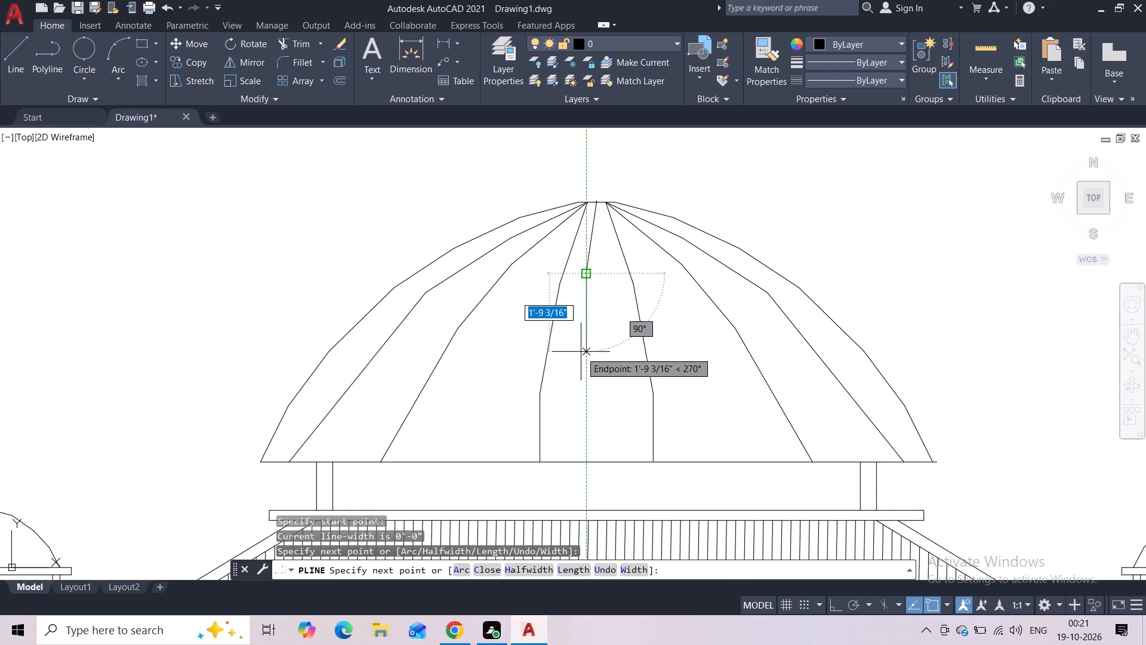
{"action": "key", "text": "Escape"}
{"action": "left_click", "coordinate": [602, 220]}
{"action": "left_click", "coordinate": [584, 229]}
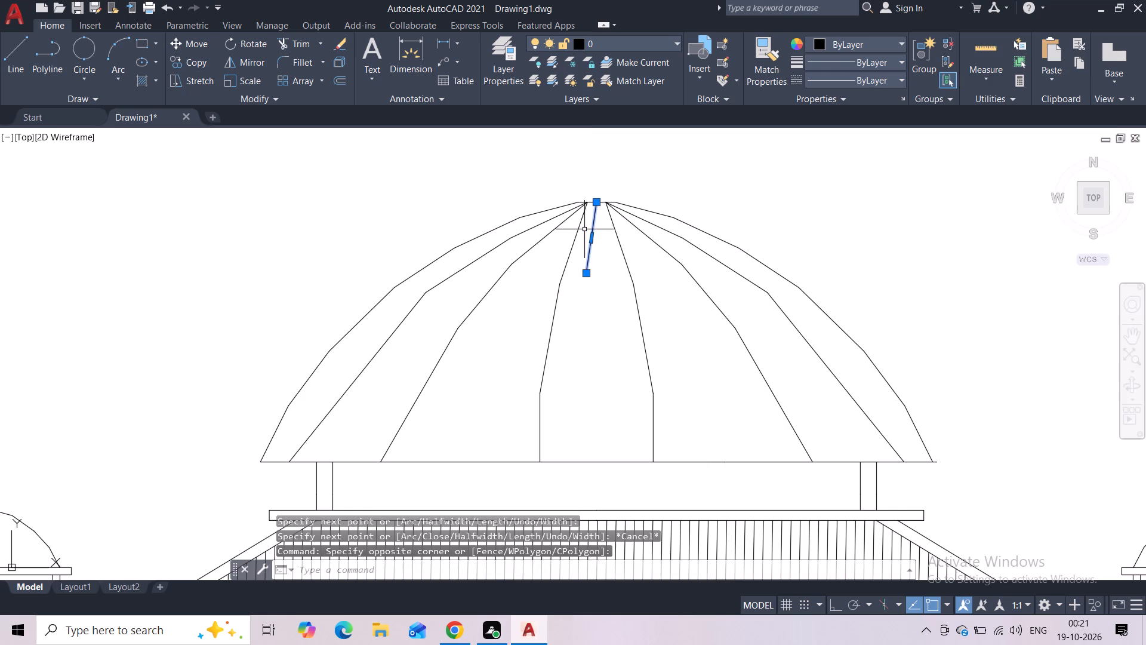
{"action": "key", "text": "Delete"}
Draw the central rib as a polyline from the dome's flat top, with segments about 1'-3" and 1'-4", ending on the base line near its middle.
{"action": "scroll", "coordinate": [590, 209], "scroll_direction": "up", "scroll_amount": 2}
{"action": "key", "text": "space"}
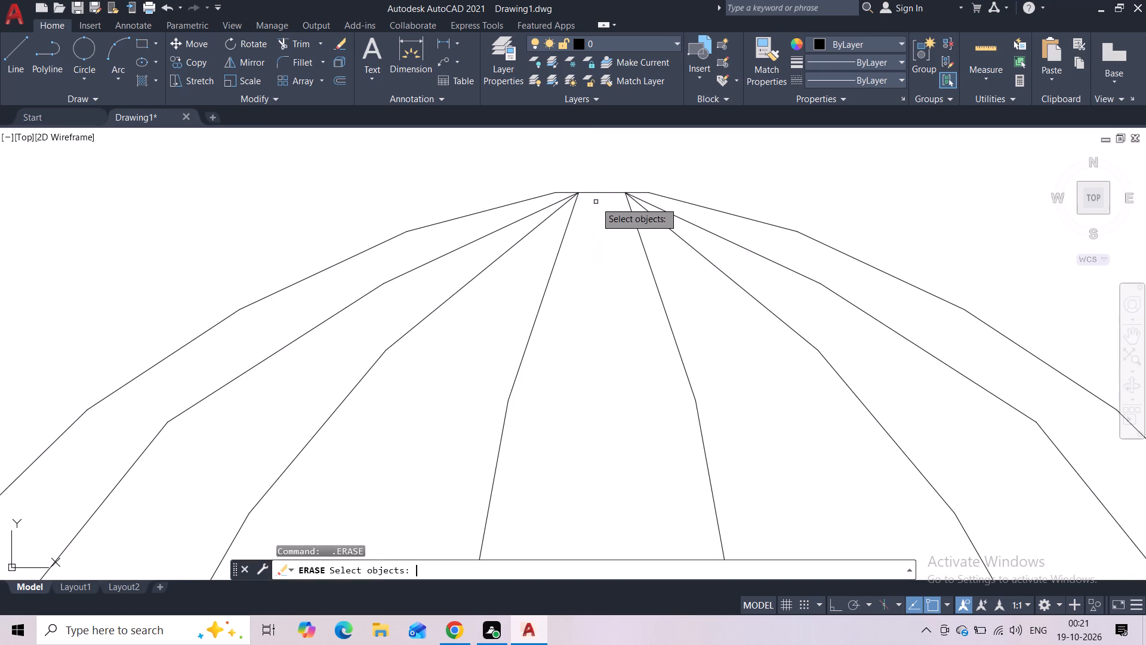
{"action": "left_click", "coordinate": [50, 73]}
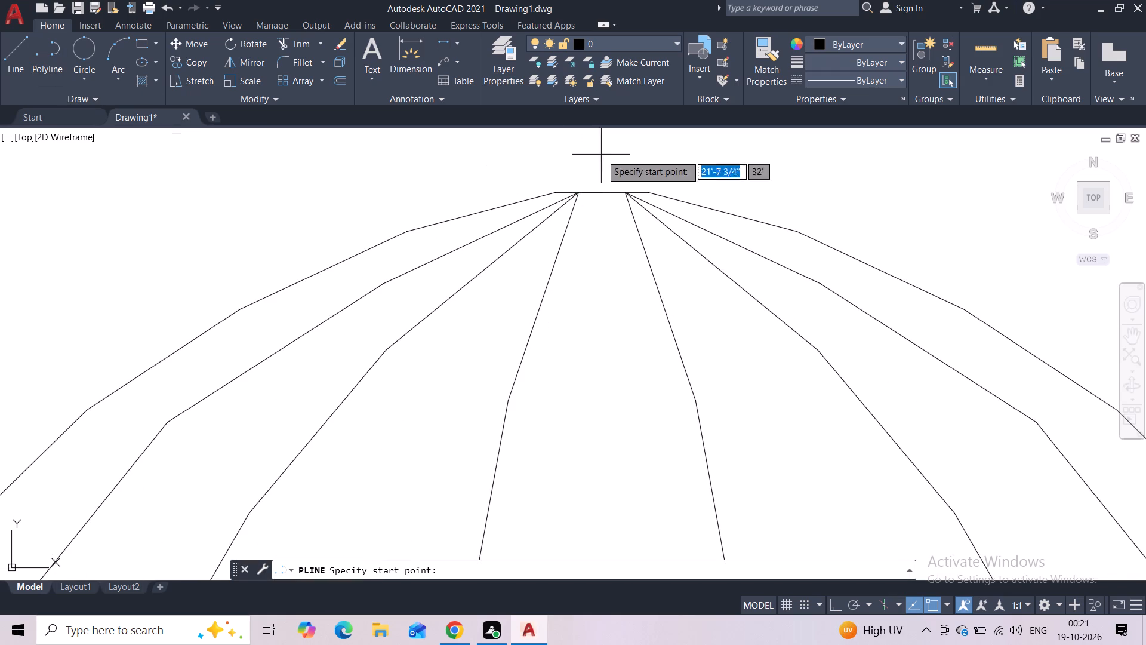
{"action": "scroll", "coordinate": [609, 195], "scroll_direction": "up", "scroll_amount": 3}
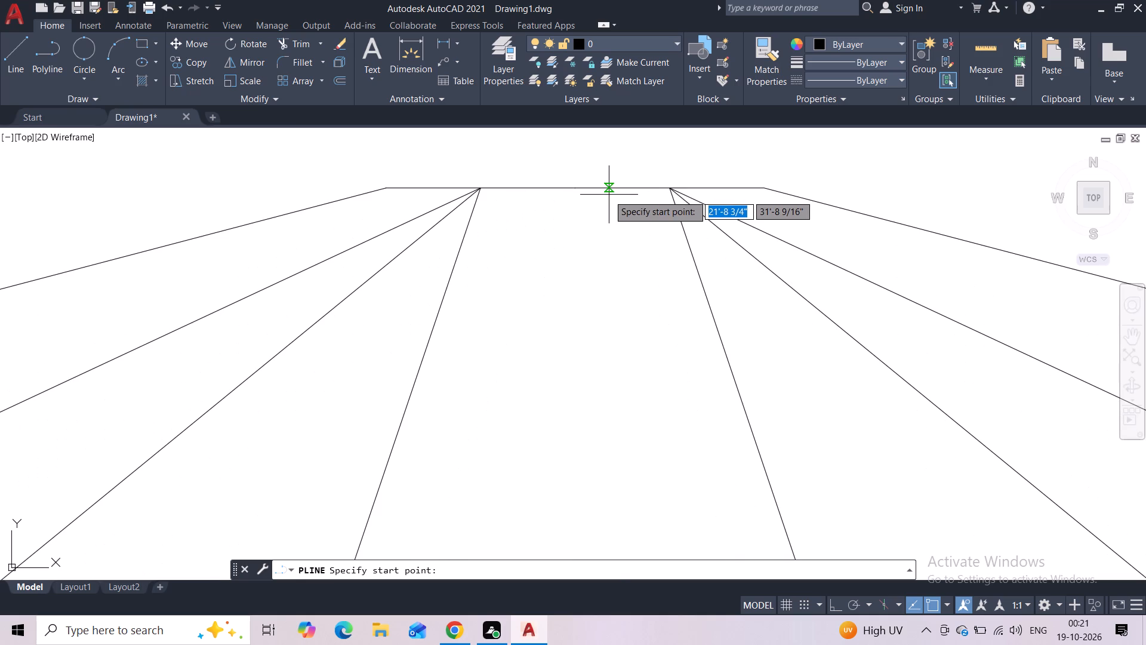
{"action": "left_click", "coordinate": [608, 192]}
{"action": "middle_click_drag", "start_coordinate": [580, 305], "coordinate": [576, 247]}
{"action": "scroll", "coordinate": [559, 269], "scroll_direction": "down", "scroll_amount": 3}
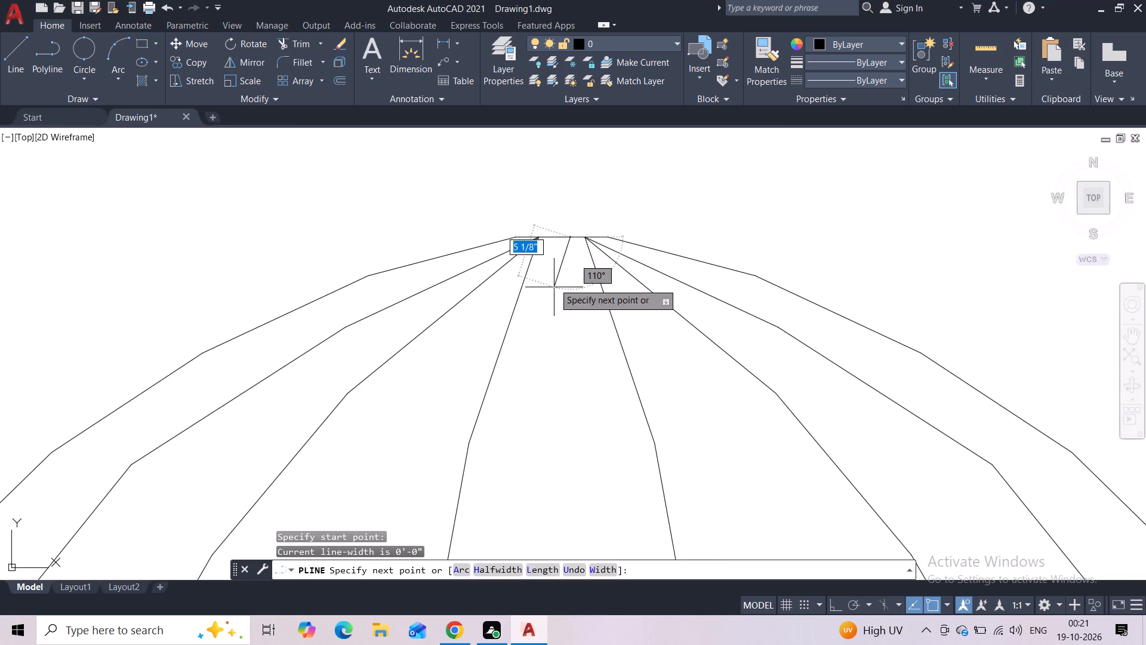
{"action": "left_click", "coordinate": [548, 377]}
{"action": "middle_click_drag", "start_coordinate": [553, 391], "coordinate": [560, 239]}
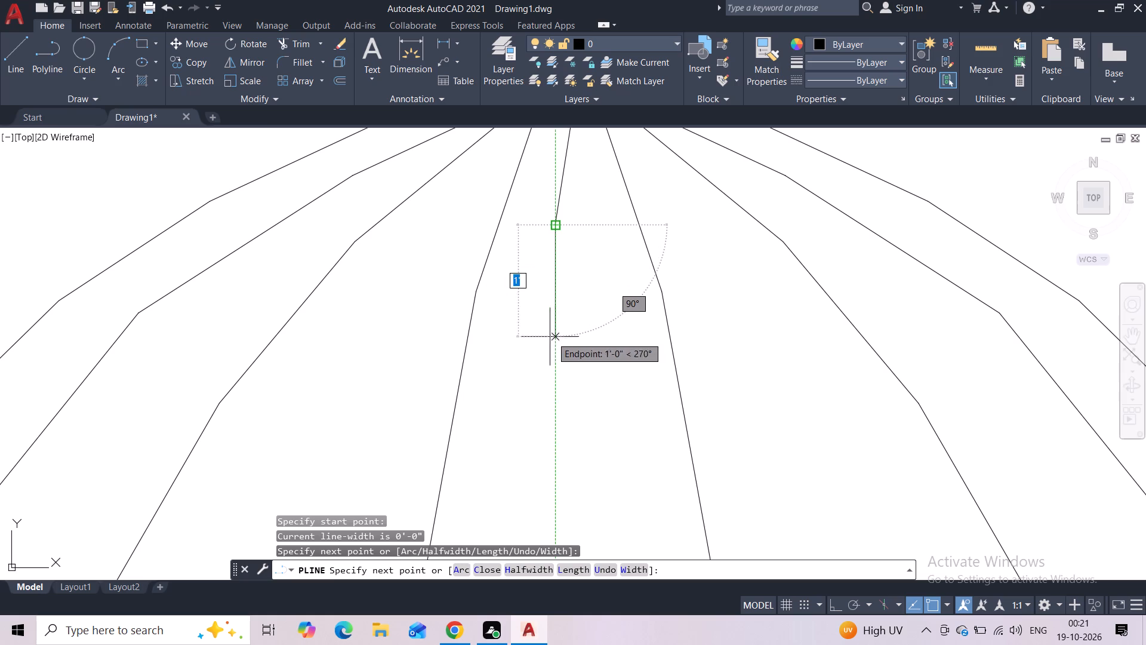
{"action": "middle_click_drag", "start_coordinate": [560, 343], "coordinate": [552, 211]}
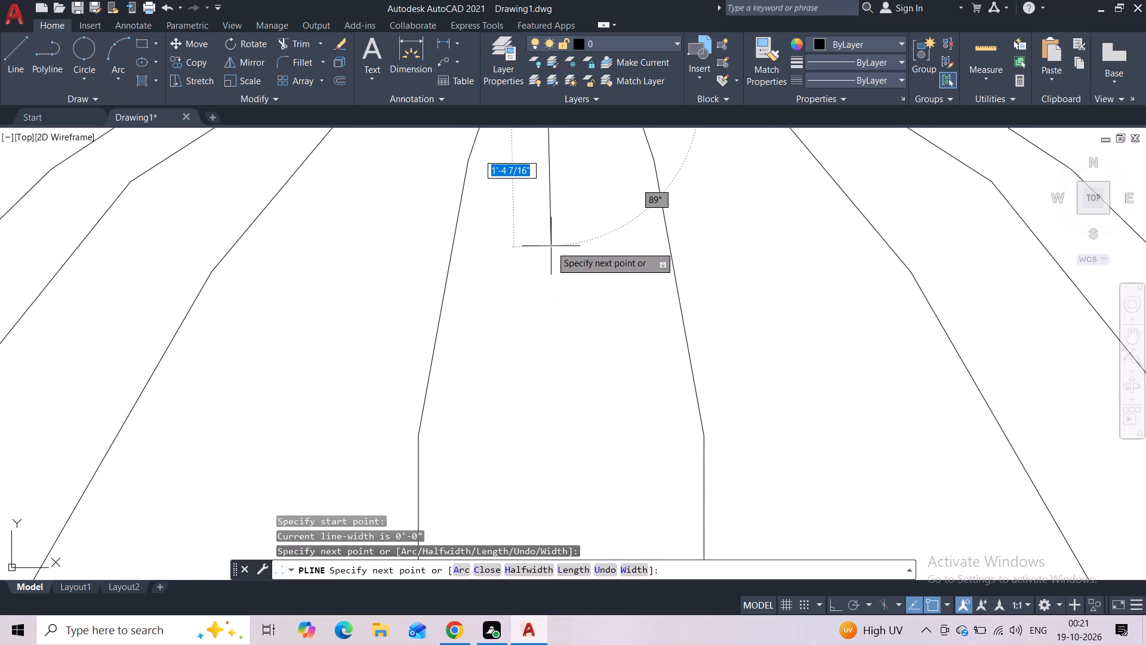
{"action": "scroll", "coordinate": [551, 246], "scroll_direction": "down", "scroll_amount": 2}
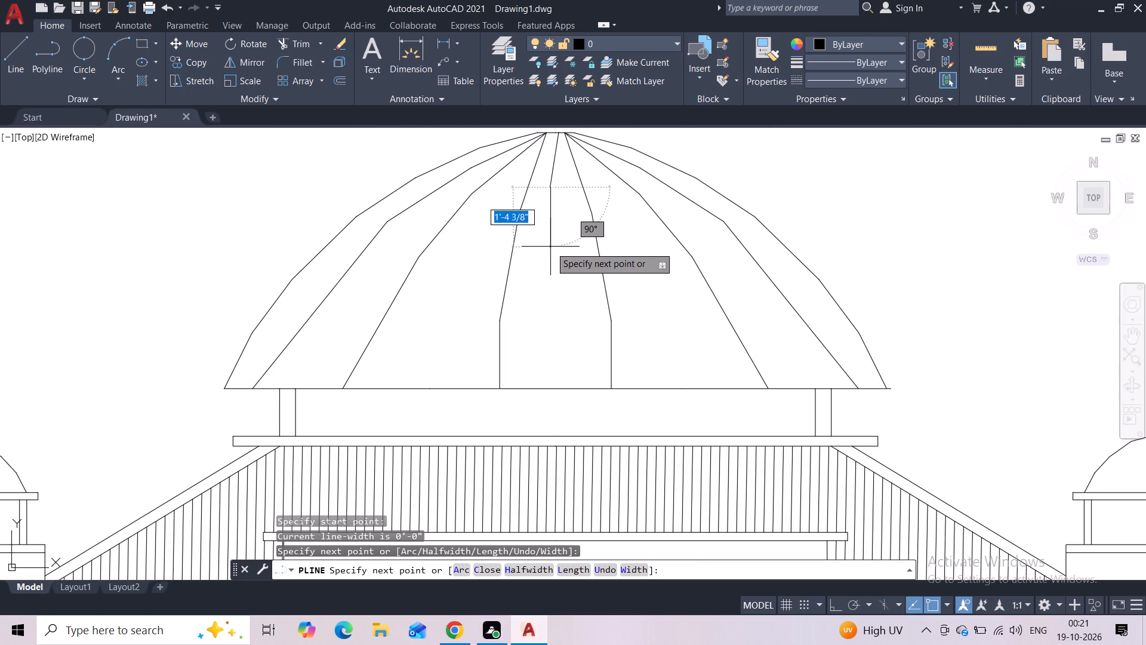
{"action": "left_click", "coordinate": [550, 247]}
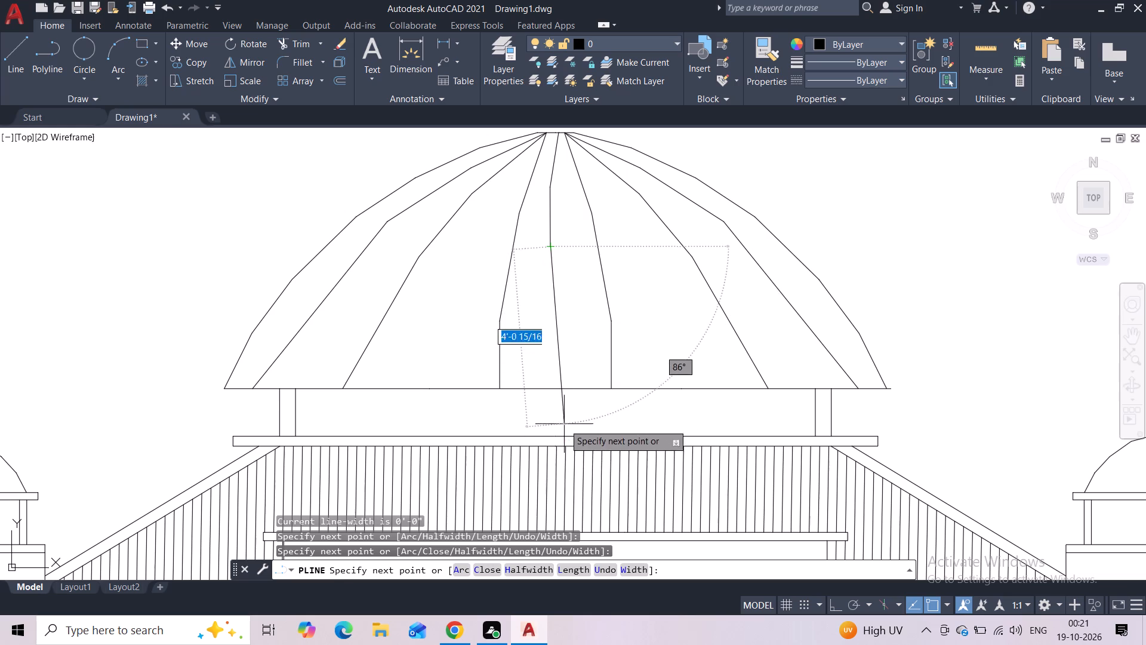
{"action": "left_click", "coordinate": [554, 389]}
{"action": "key", "text": "Escape"}
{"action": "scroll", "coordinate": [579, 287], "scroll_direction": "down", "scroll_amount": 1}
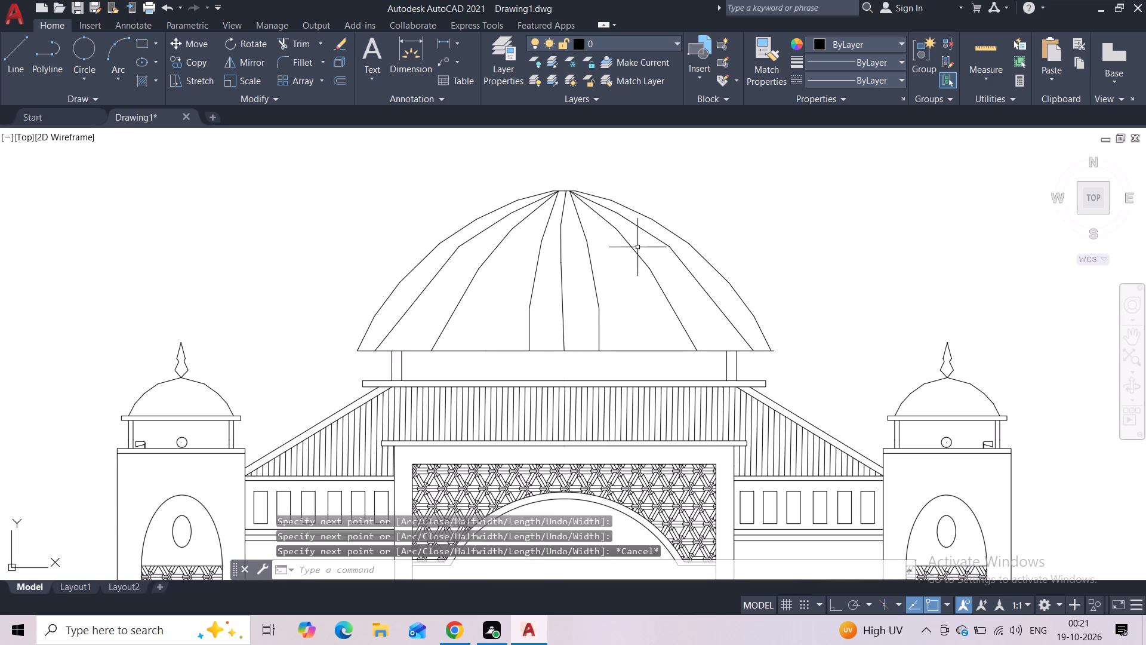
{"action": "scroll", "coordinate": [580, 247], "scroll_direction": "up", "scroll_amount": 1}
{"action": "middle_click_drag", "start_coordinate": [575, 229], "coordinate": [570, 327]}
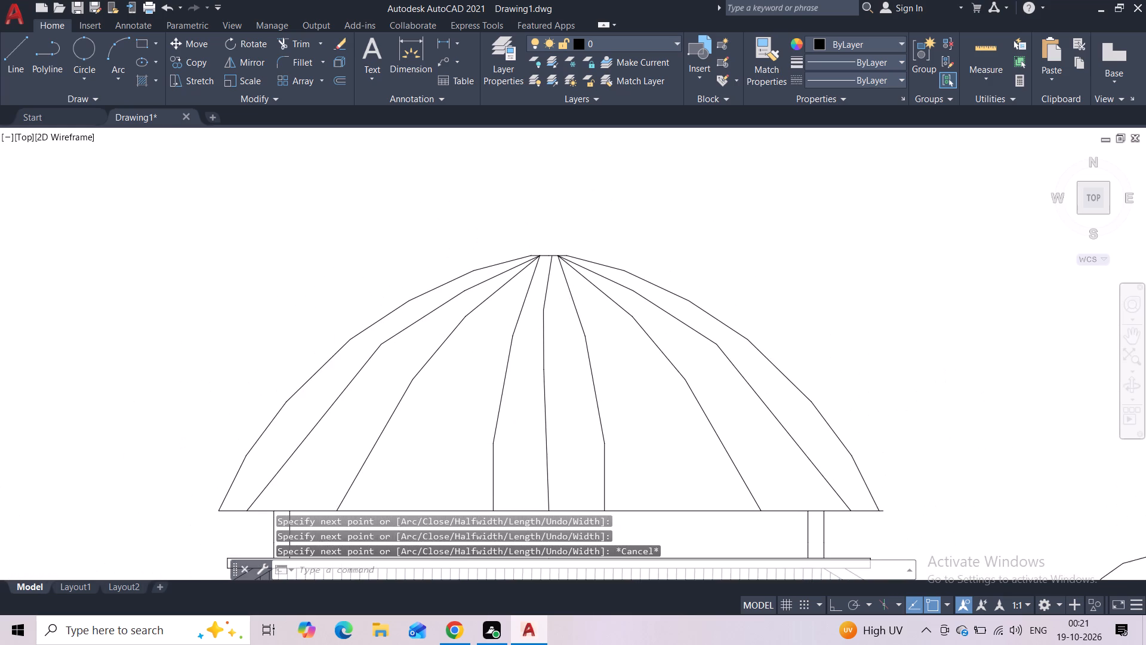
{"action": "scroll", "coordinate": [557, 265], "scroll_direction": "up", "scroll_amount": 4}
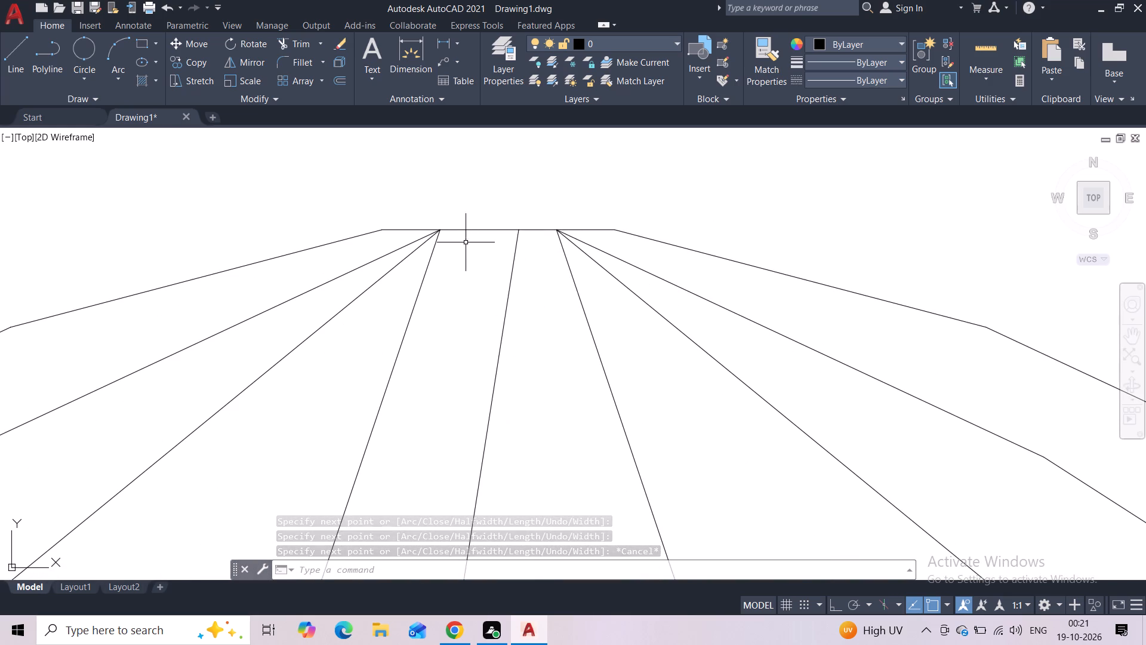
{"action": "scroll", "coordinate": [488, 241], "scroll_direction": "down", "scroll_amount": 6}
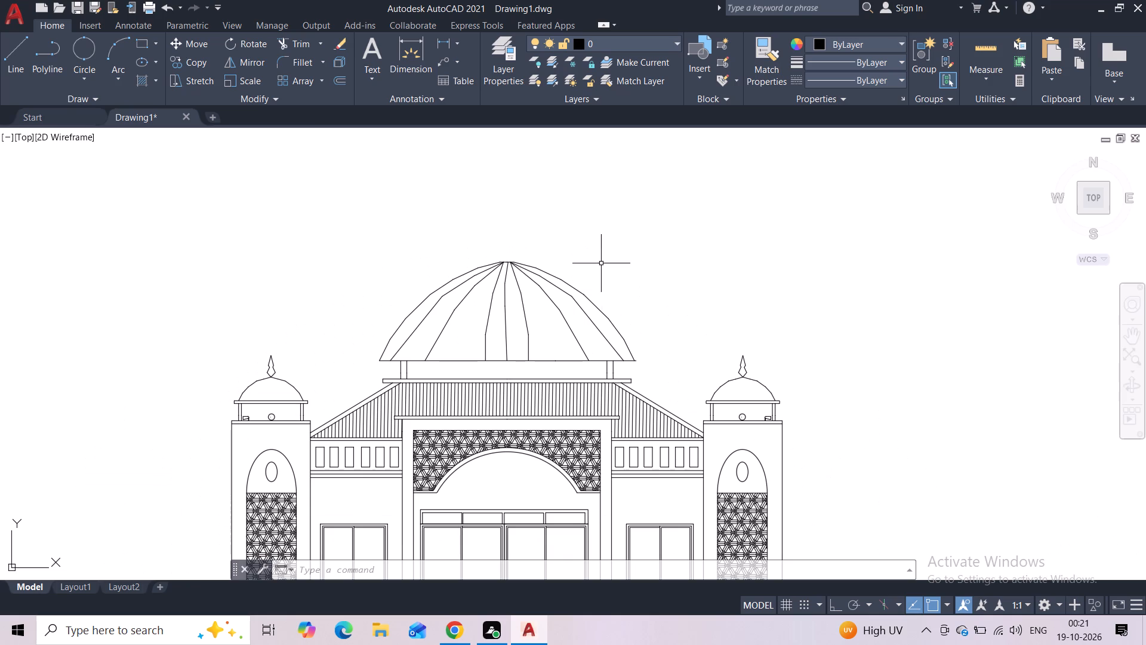
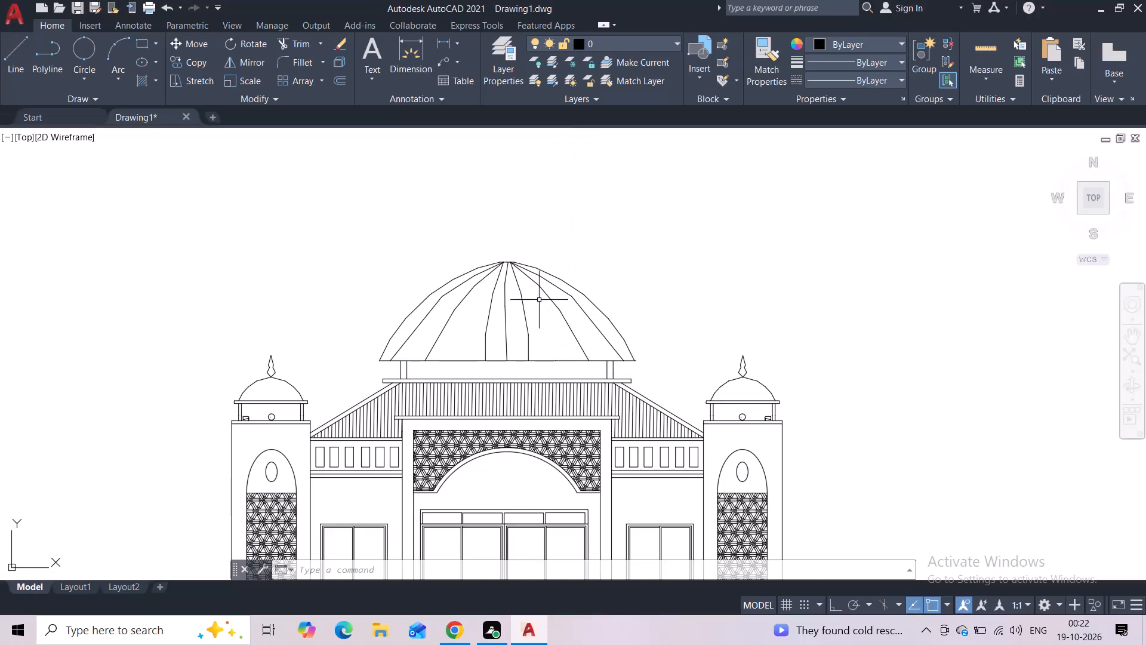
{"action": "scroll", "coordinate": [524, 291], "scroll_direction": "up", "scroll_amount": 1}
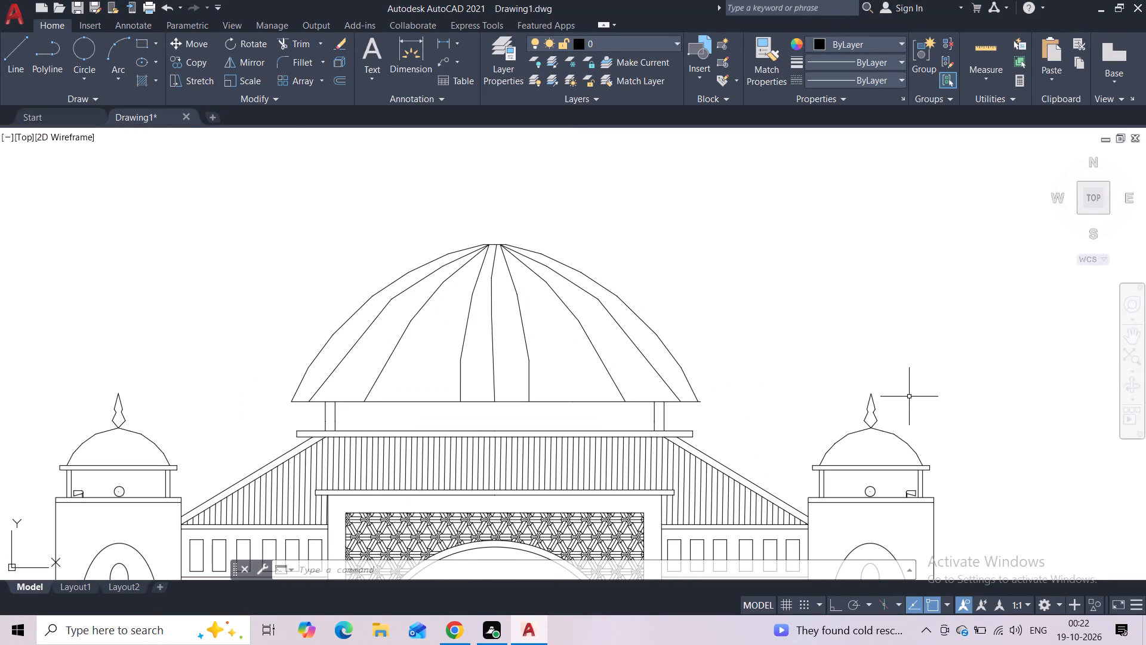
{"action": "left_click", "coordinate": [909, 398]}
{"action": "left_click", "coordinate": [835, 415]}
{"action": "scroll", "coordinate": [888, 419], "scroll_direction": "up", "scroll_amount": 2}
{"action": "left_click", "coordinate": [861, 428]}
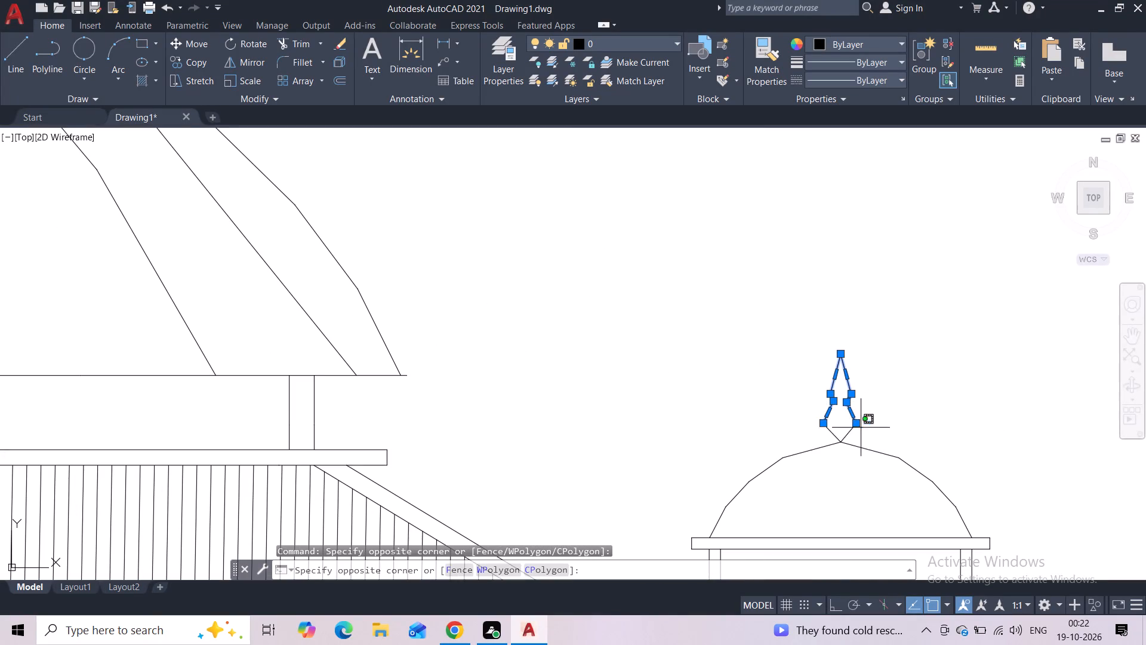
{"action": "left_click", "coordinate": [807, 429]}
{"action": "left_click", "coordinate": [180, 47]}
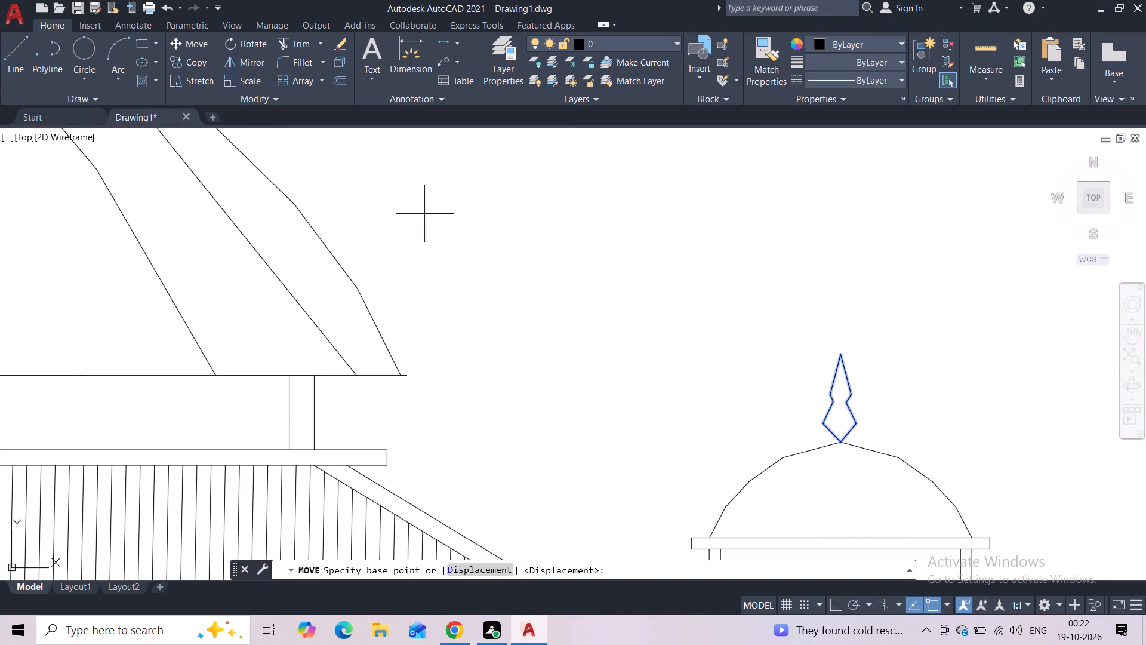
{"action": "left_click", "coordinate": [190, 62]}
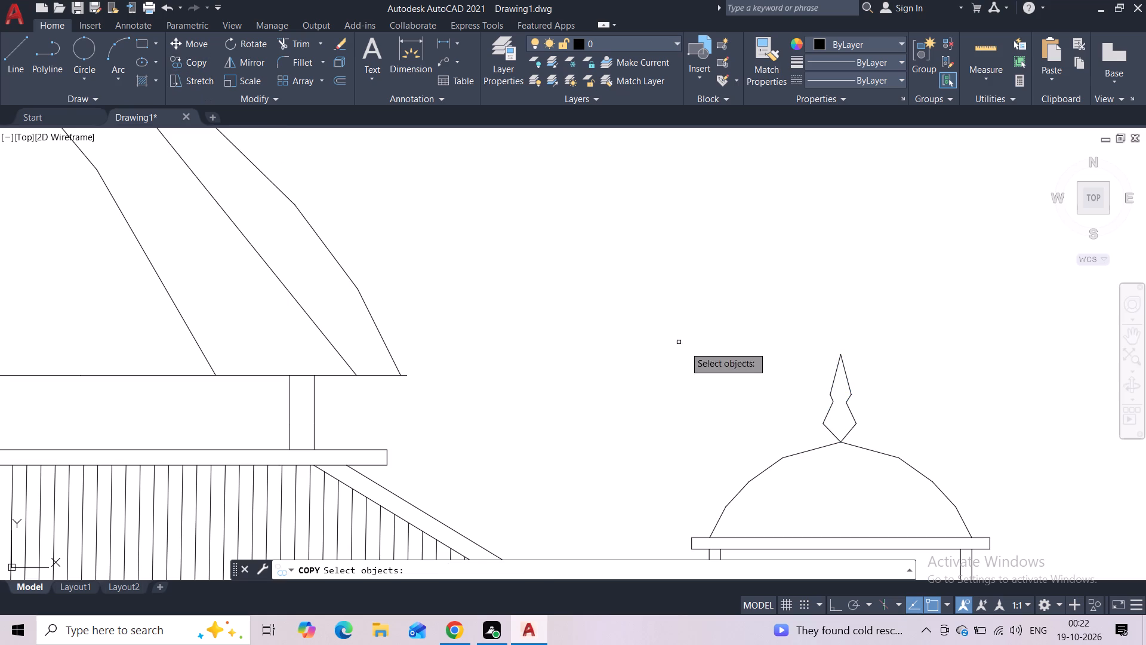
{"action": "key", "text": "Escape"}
Copy the right tower's finial from its bottom point onto the middle of the main dome's flat top.
{"action": "left_click", "coordinate": [875, 370]}
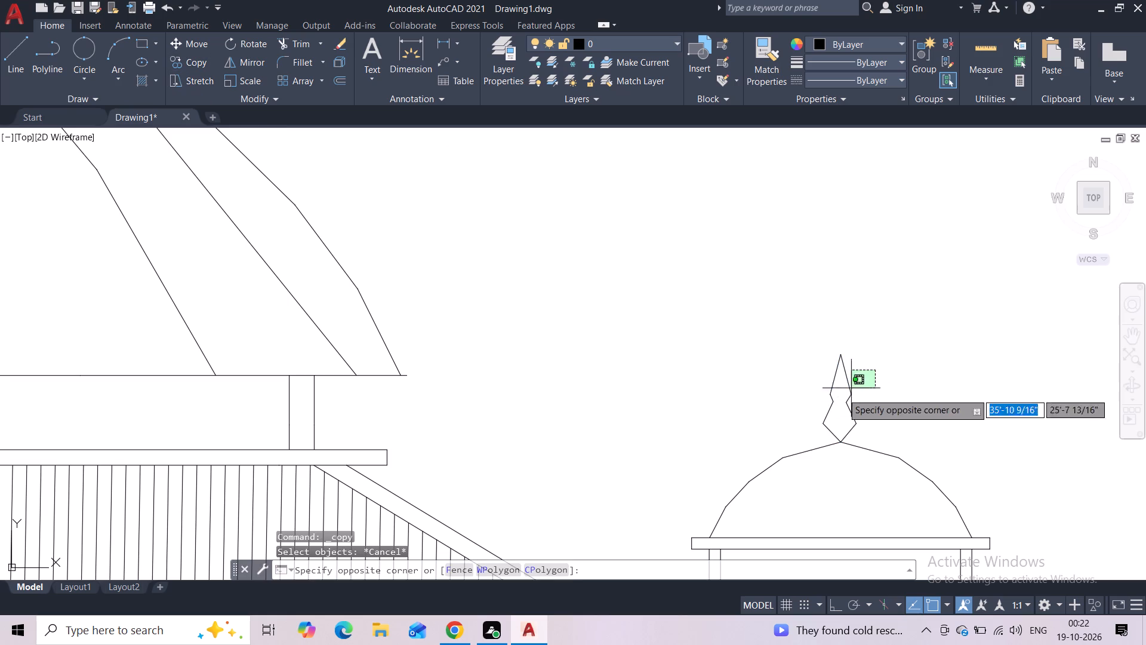
{"action": "left_click", "coordinate": [772, 427]}
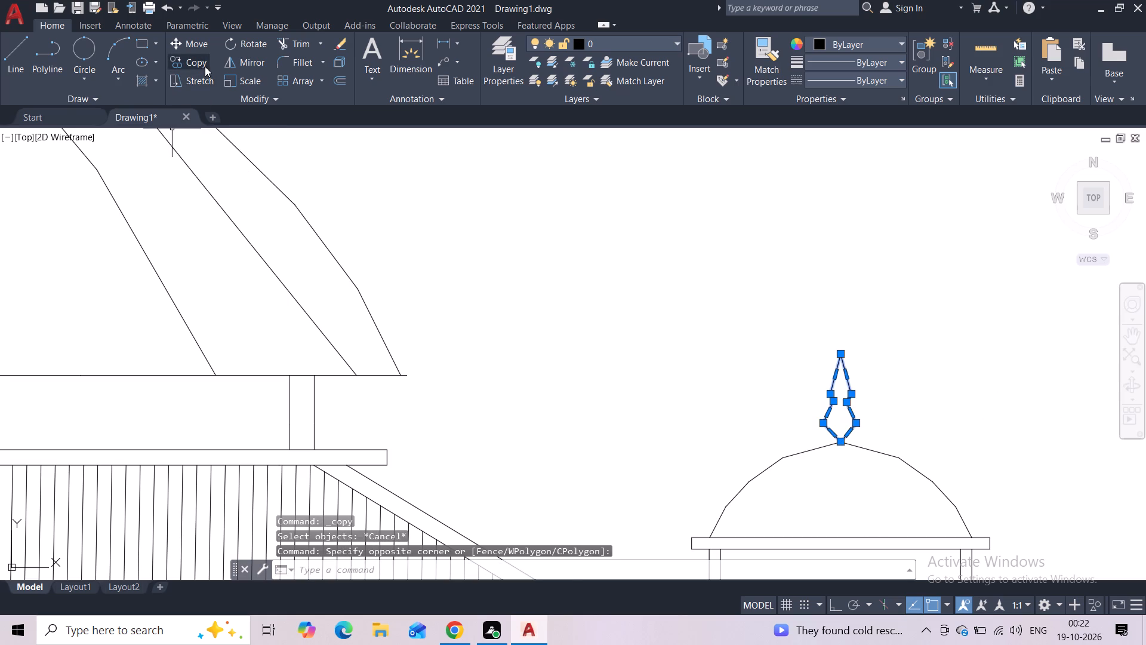
{"action": "left_click", "coordinate": [205, 66]}
{"action": "left_click", "coordinate": [839, 442]}
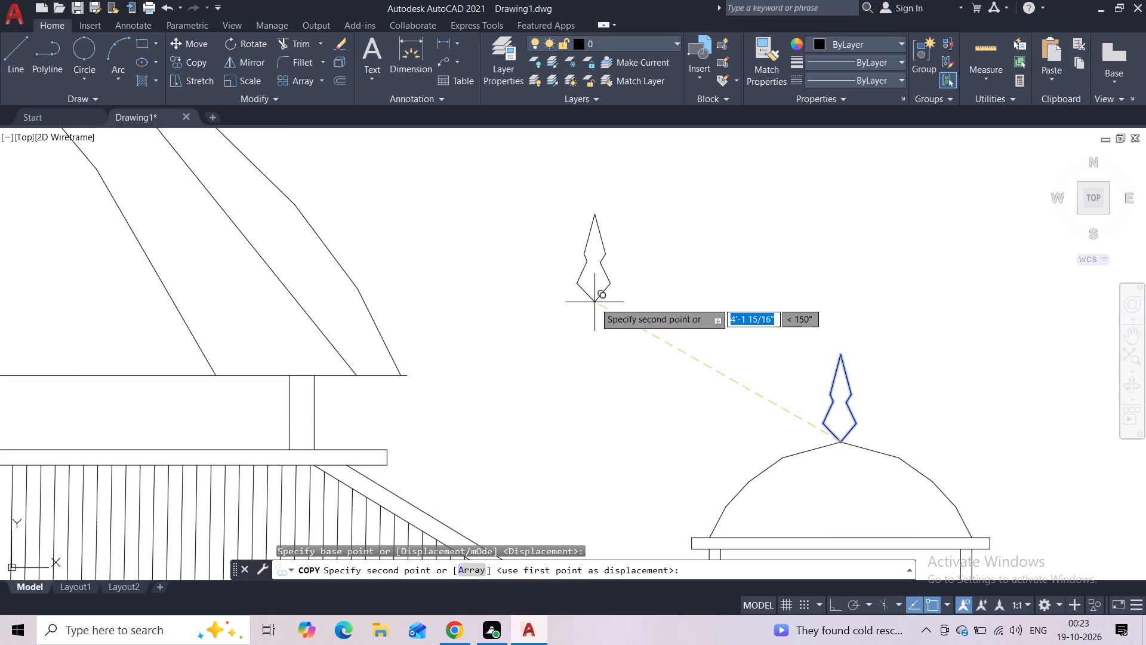
{"action": "middle_click_drag", "start_coordinate": [594, 305], "coordinate": [708, 509]}
{"action": "scroll", "coordinate": [643, 382], "scroll_direction": "down", "scroll_amount": 3}
{"action": "scroll", "coordinate": [418, 288], "scroll_direction": "up", "scroll_amount": 3}
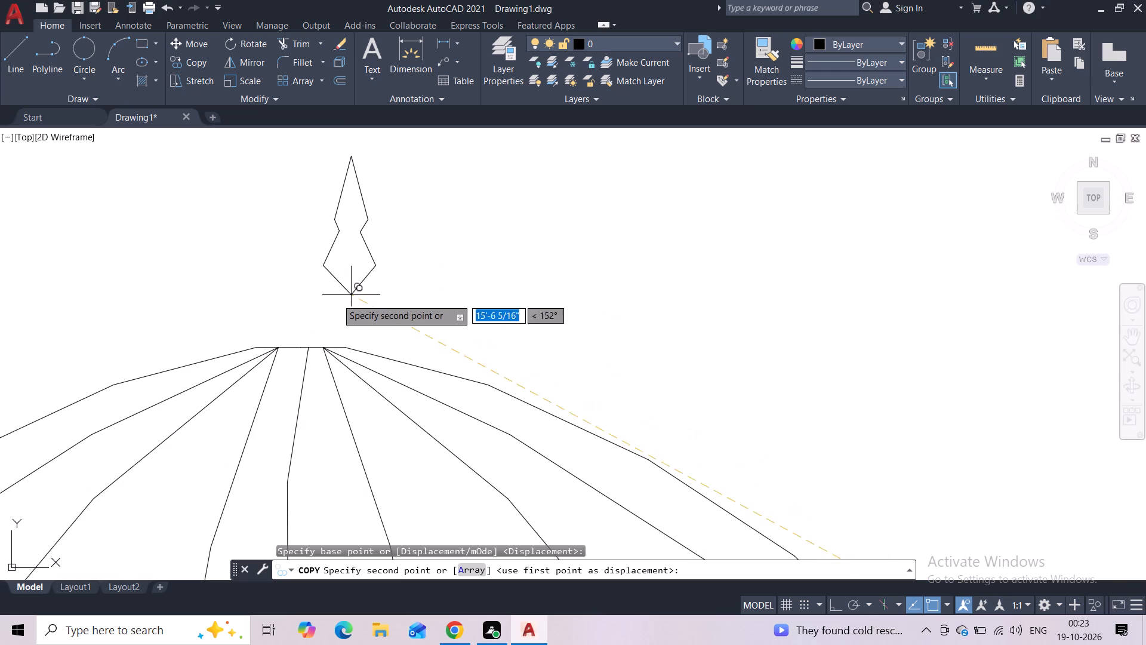
{"action": "left_click", "coordinate": [301, 347]}
{"action": "scroll", "coordinate": [379, 281], "scroll_direction": "down", "scroll_amount": 2}
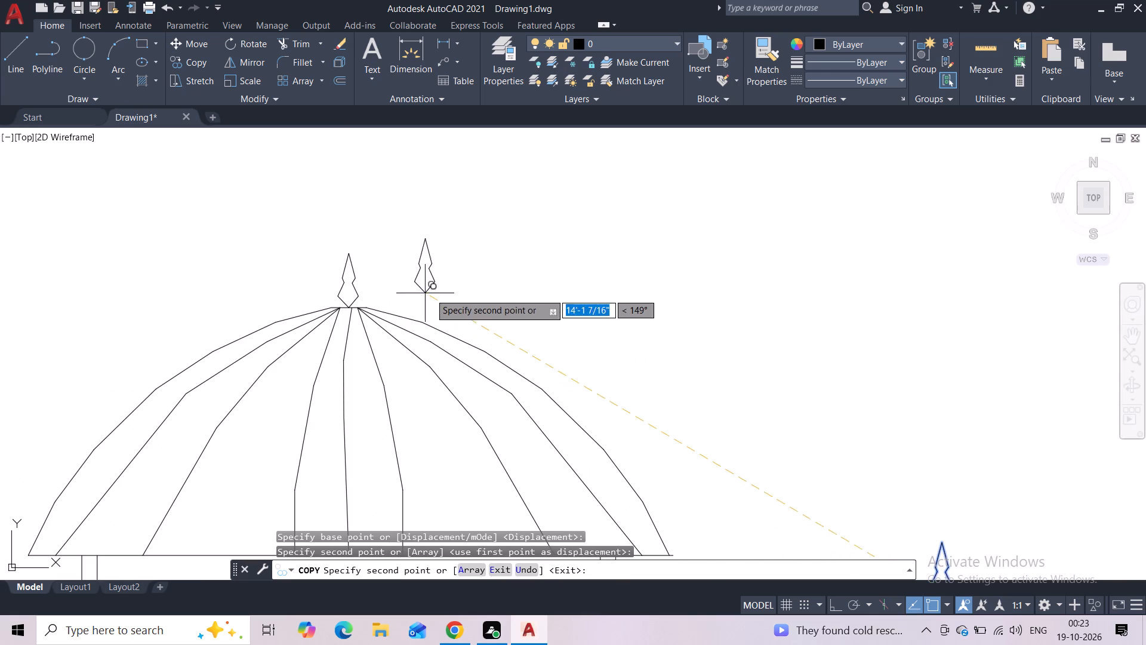
{"action": "middle_click_drag", "start_coordinate": [439, 295], "coordinate": [658, 303]}
{"action": "key", "text": "Escape"}
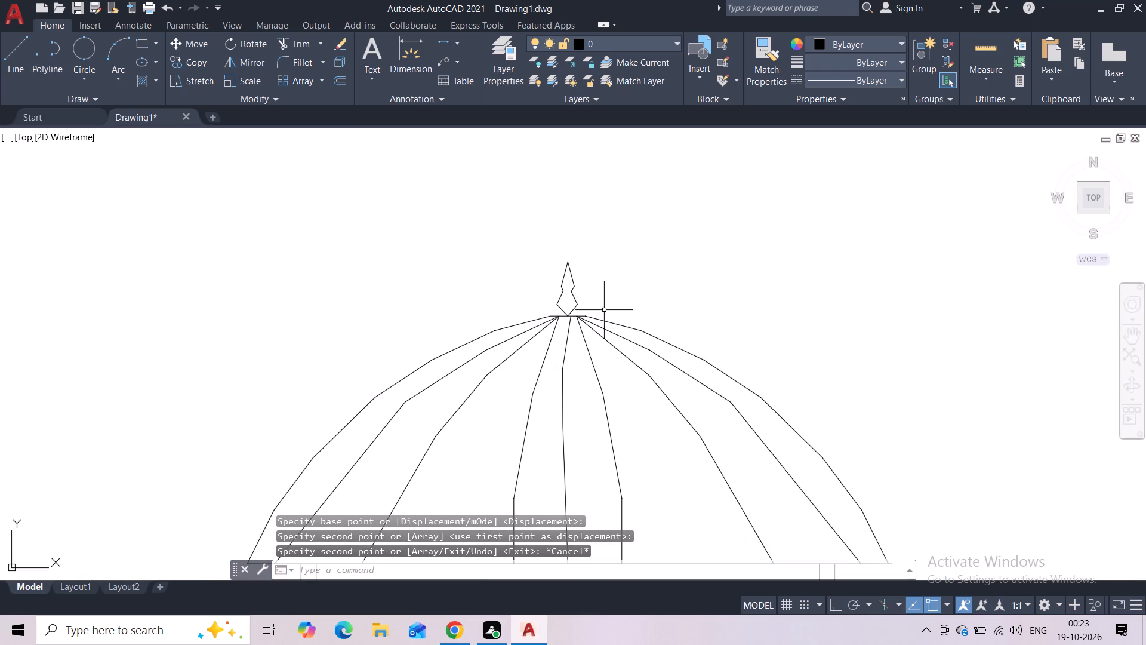
Scale the main dome's finial about its bottom point, enlarging it to more than twice its size.
{"action": "scroll", "coordinate": [585, 310], "scroll_direction": "up", "scroll_amount": 4}
{"action": "middle_click_drag", "start_coordinate": [550, 318], "coordinate": [725, 304]}
{"action": "scroll", "coordinate": [726, 302], "scroll_direction": "up", "scroll_amount": 1}
{"action": "scroll", "coordinate": [726, 301], "scroll_direction": "down", "scroll_amount": 4}
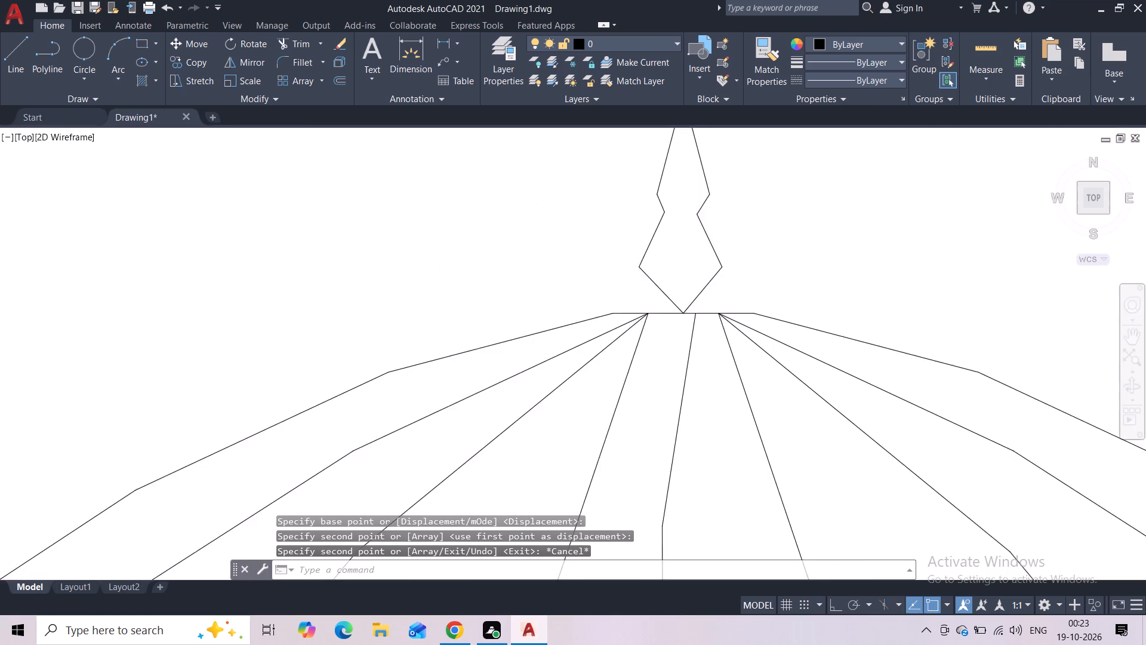
{"action": "scroll", "coordinate": [726, 301], "scroll_direction": "down", "scroll_amount": 2}
{"action": "left_click", "coordinate": [770, 275]}
{"action": "left_click", "coordinate": [685, 290]}
{"action": "scroll", "coordinate": [685, 290], "scroll_direction": "up", "scroll_amount": 3}
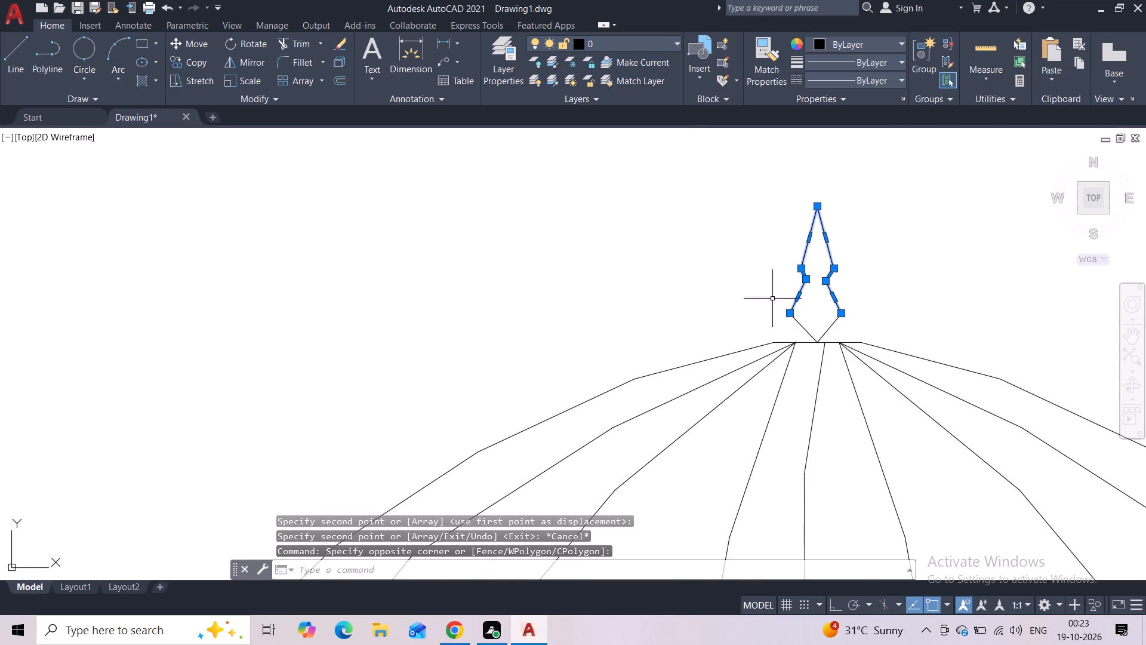
{"action": "left_click_drag", "start_coordinate": [863, 320], "coordinate": [836, 320]}
{"action": "left_click", "coordinate": [725, 321]}
{"action": "left_click", "coordinate": [241, 81]}
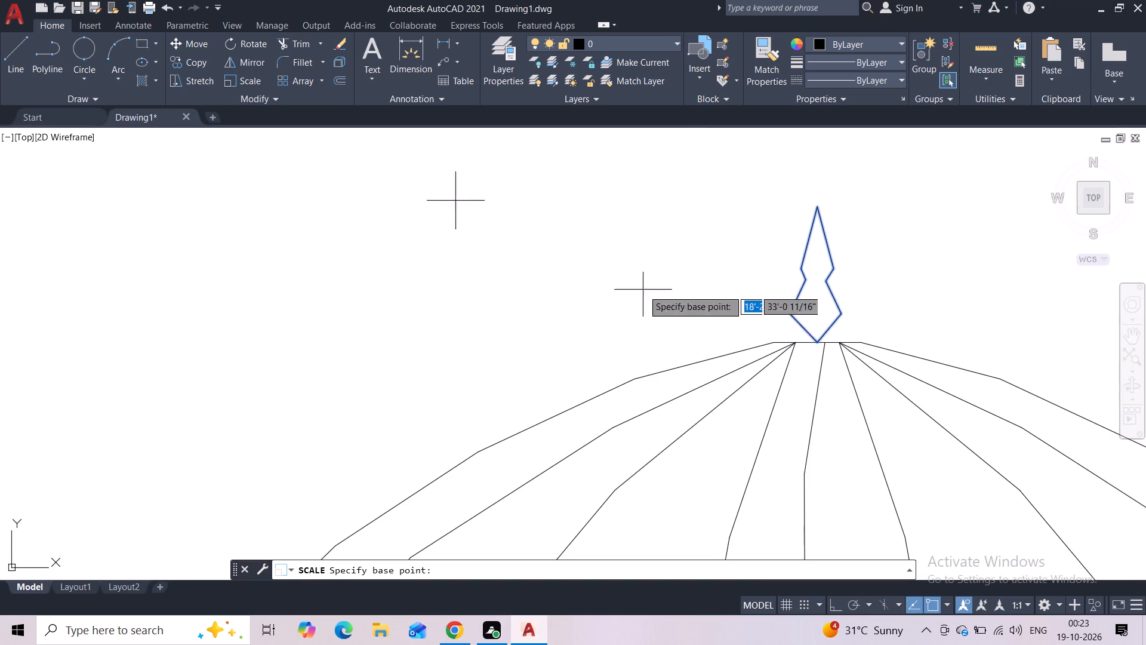
{"action": "left_click", "coordinate": [818, 343]}
{"action": "scroll", "coordinate": [819, 232], "scroll_direction": "down", "scroll_amount": 2}
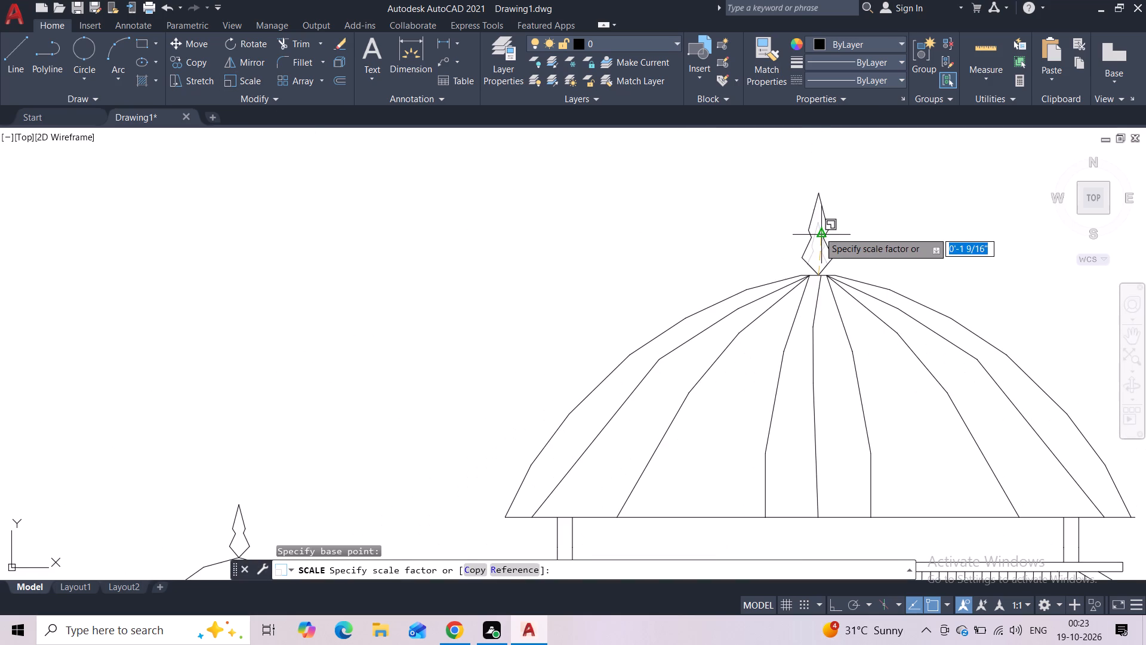
{"action": "left_click", "coordinate": [821, 207]}
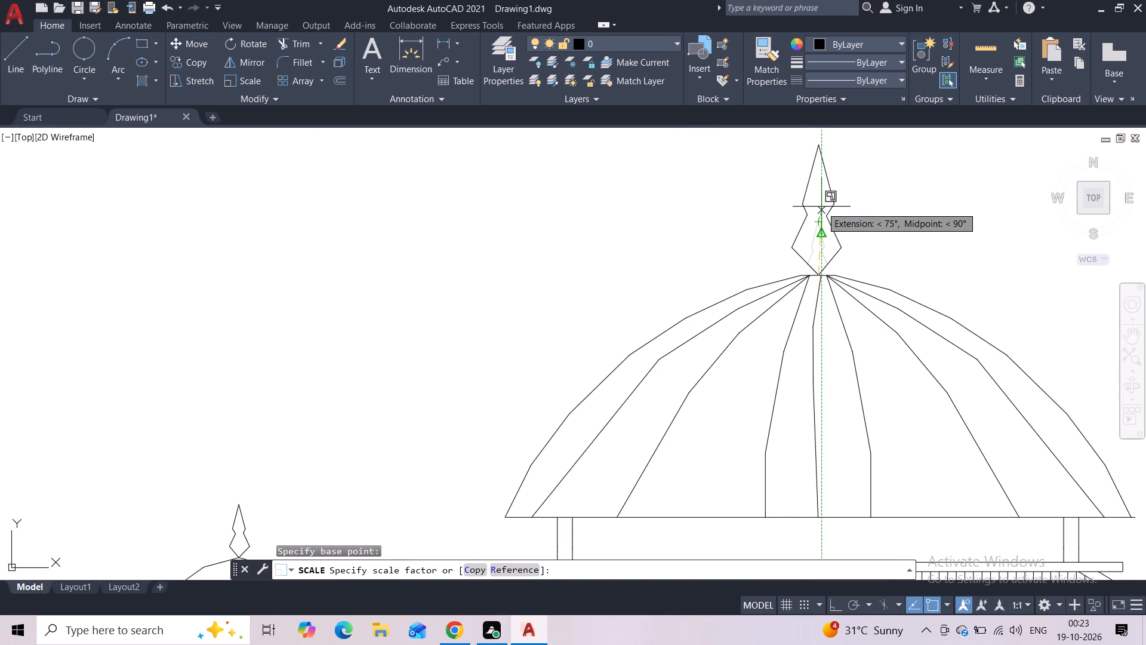
Draw the outer left rib of the right tower's dome as a three-segment polyline from the apex to the dome's base, last segment about 9".
{"action": "scroll", "coordinate": [855, 222], "scroll_direction": "down", "scroll_amount": 3}
{"action": "middle_click_drag", "start_coordinate": [931, 249], "coordinate": [801, 248]}
{"action": "scroll", "coordinate": [800, 245], "scroll_direction": "down", "scroll_amount": 1}
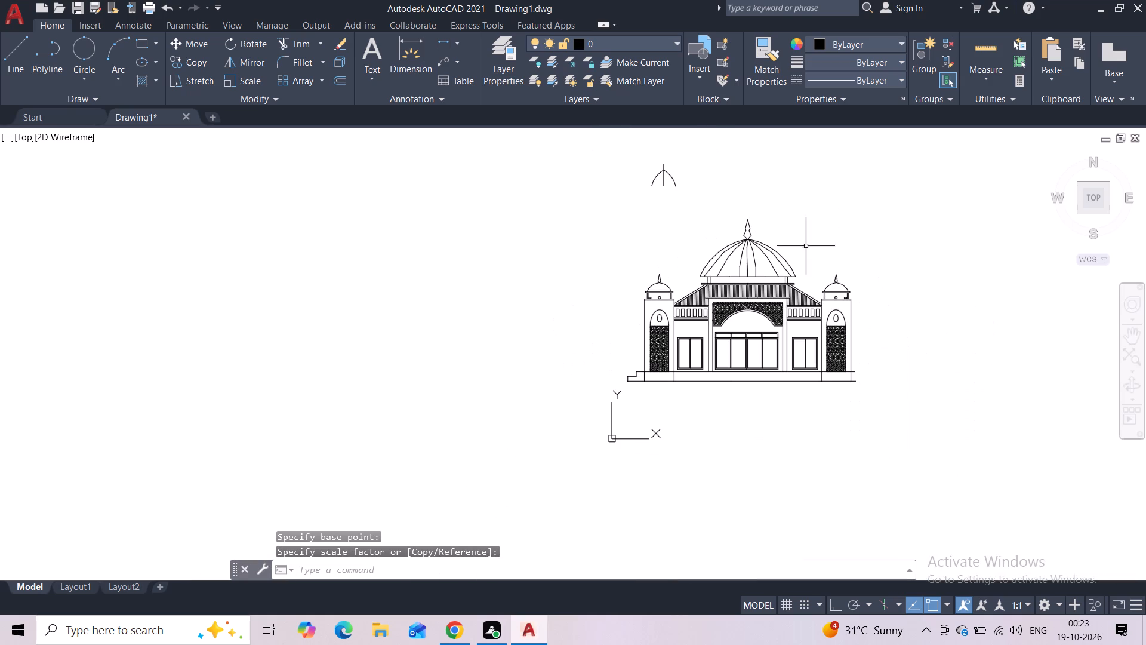
{"action": "scroll", "coordinate": [844, 254], "scroll_direction": "up", "scroll_amount": 1}
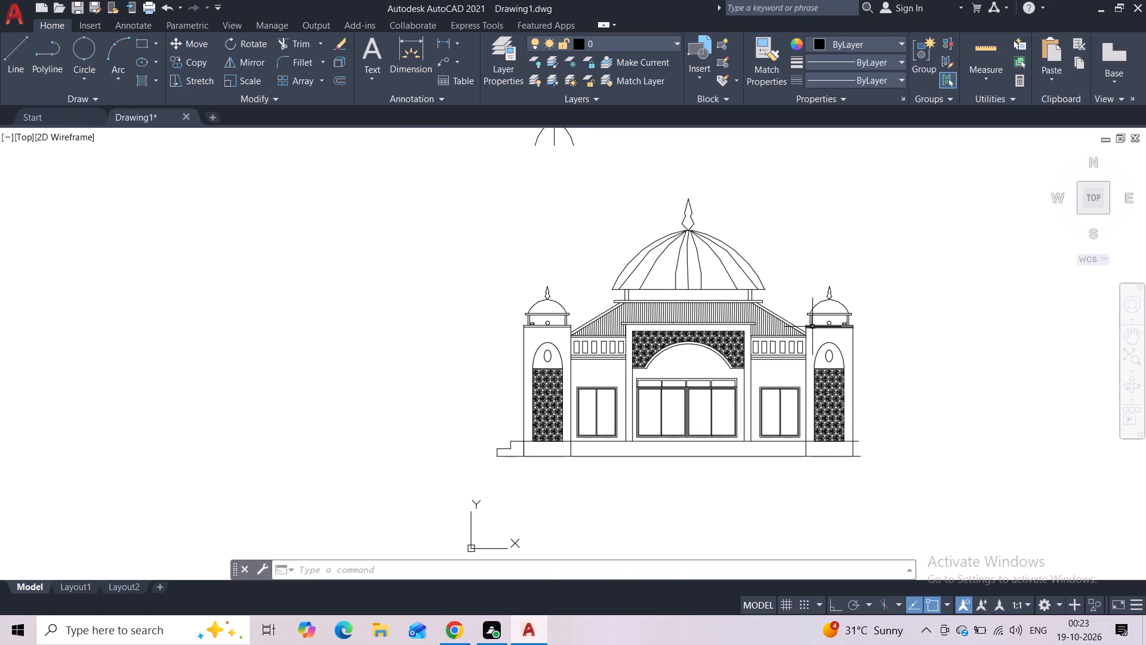
{"action": "scroll", "coordinate": [809, 315], "scroll_direction": "up", "scroll_amount": 2}
{"action": "middle_click_drag", "start_coordinate": [855, 297], "coordinate": [785, 319]}
{"action": "scroll", "coordinate": [785, 319], "scroll_direction": "up", "scroll_amount": 3}
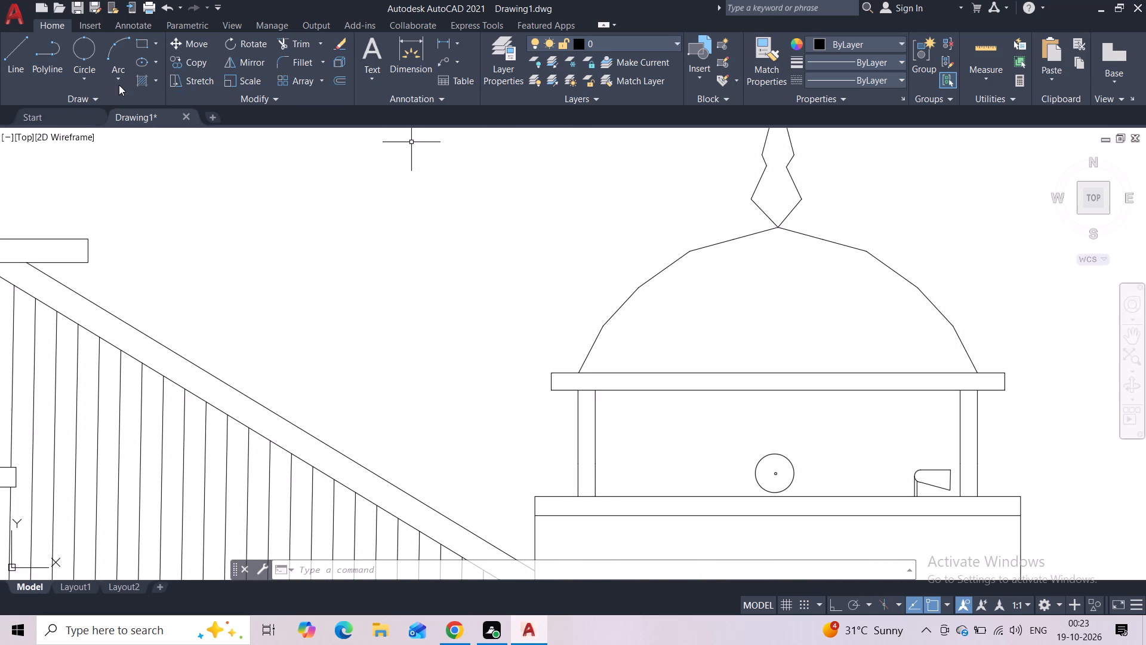
{"action": "left_click", "coordinate": [60, 64]}
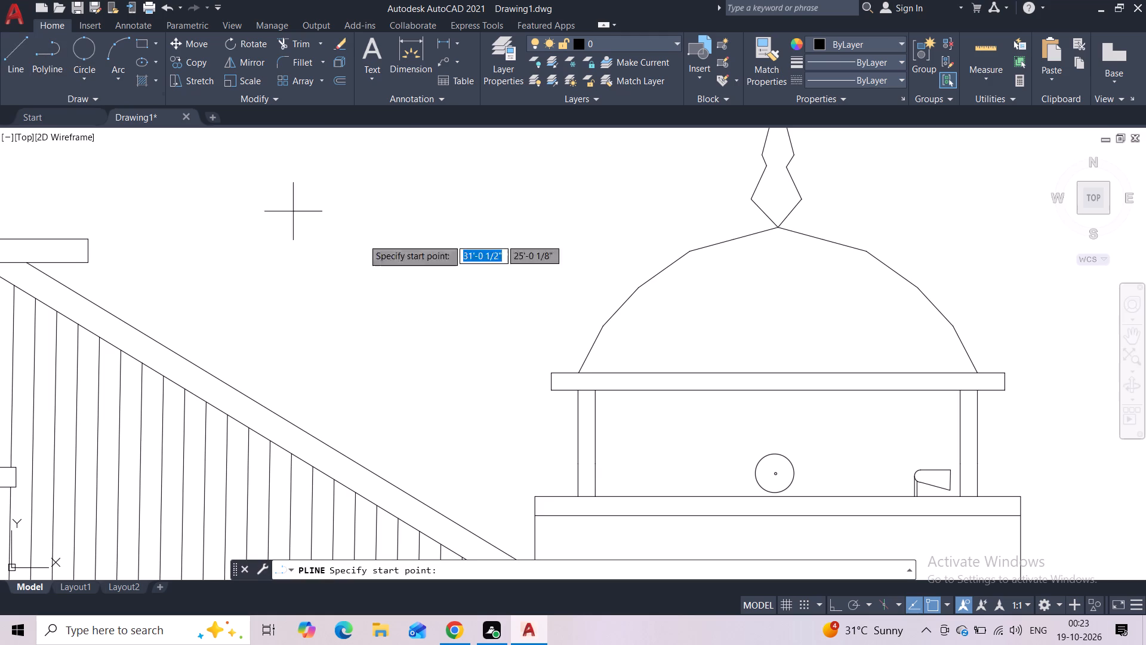
{"action": "left_click", "coordinate": [776, 227]}
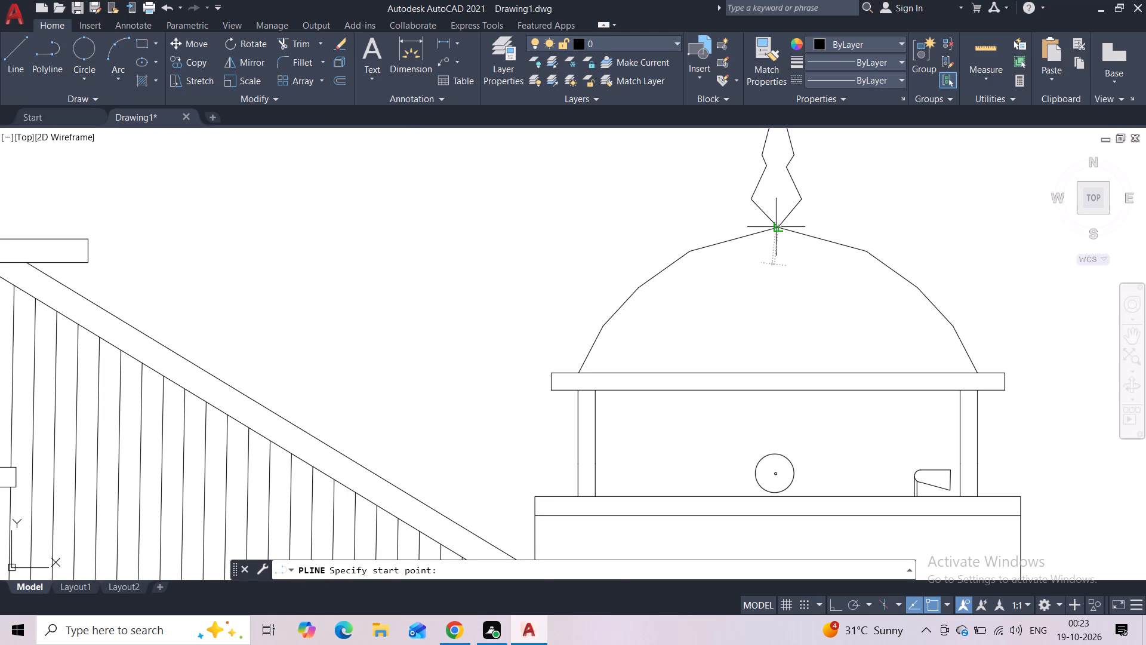
{"action": "left_click", "coordinate": [715, 262]}
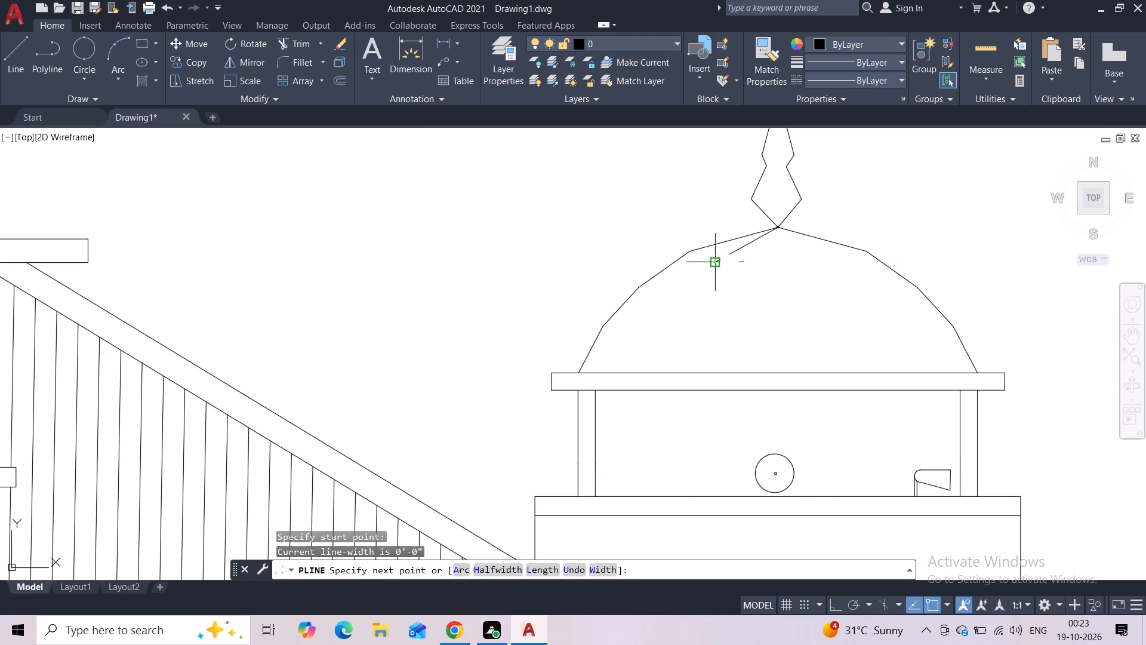
{"action": "left_click", "coordinate": [671, 304]}
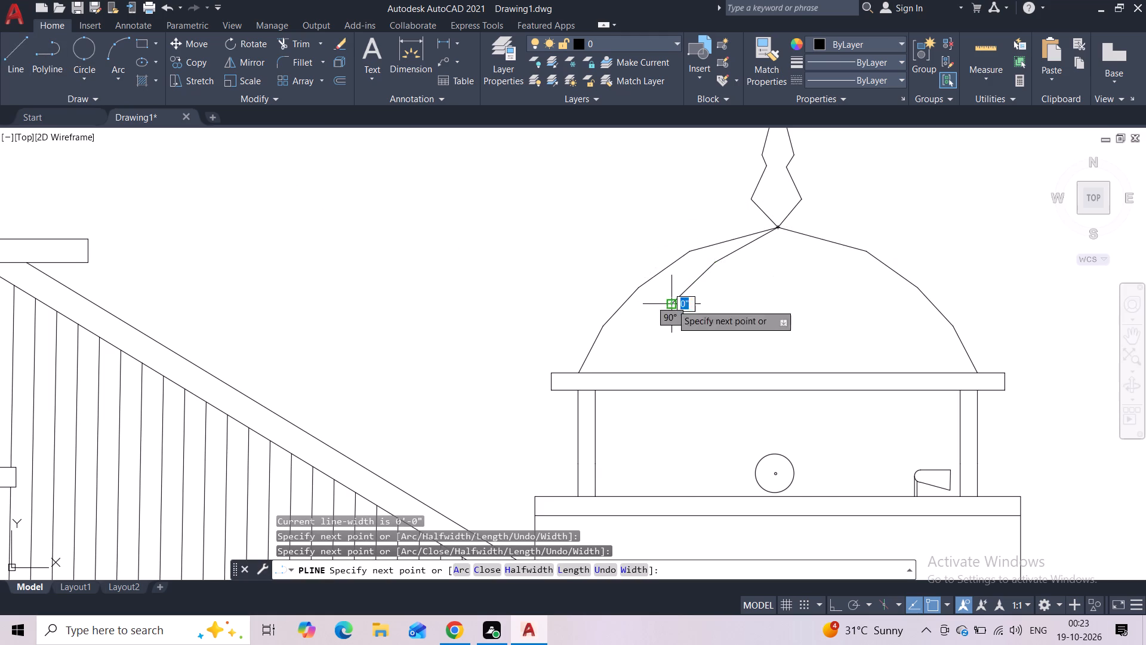
{"action": "left_click", "coordinate": [629, 370]}
{"action": "key", "text": "Escape"}
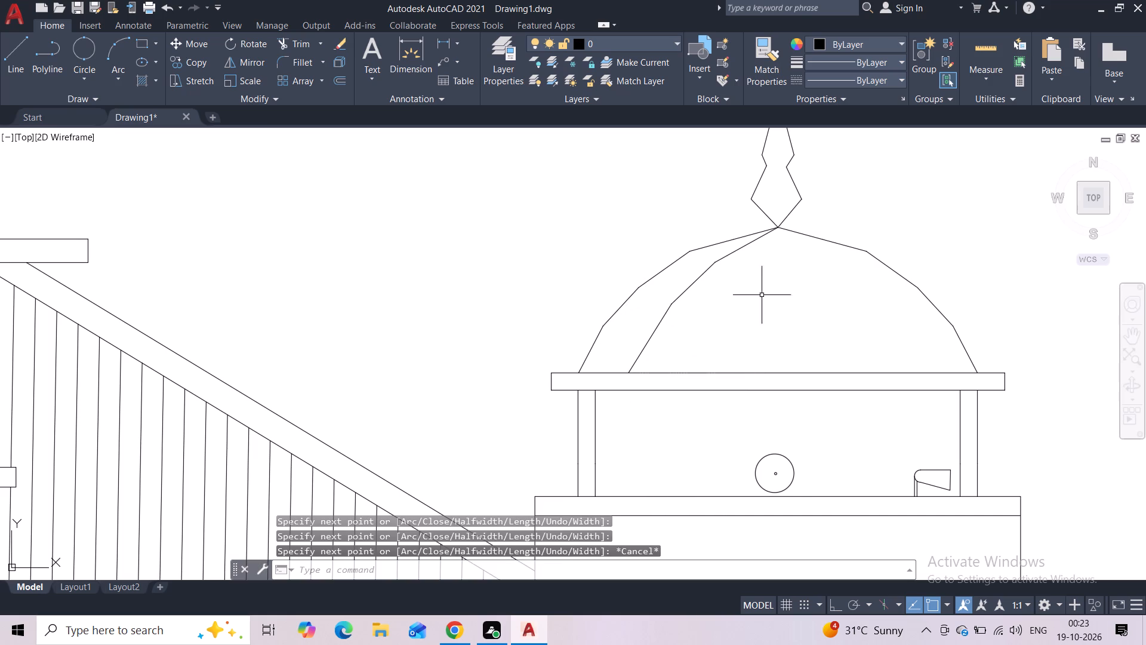
Draw the inner left rib of the right tower's dome as a polyline from apex to base, last two segments about 6 9/16" and 6 3/8".
{"action": "key", "text": "space"}
{"action": "left_click", "coordinate": [782, 233]}
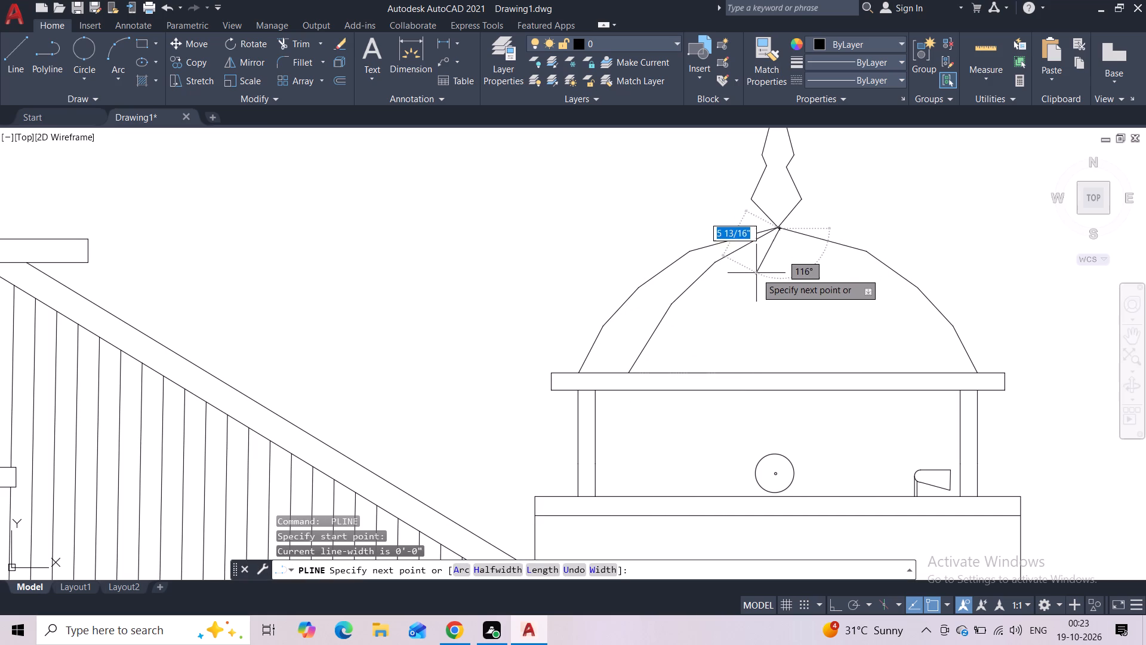
{"action": "left_click", "coordinate": [747, 273]}
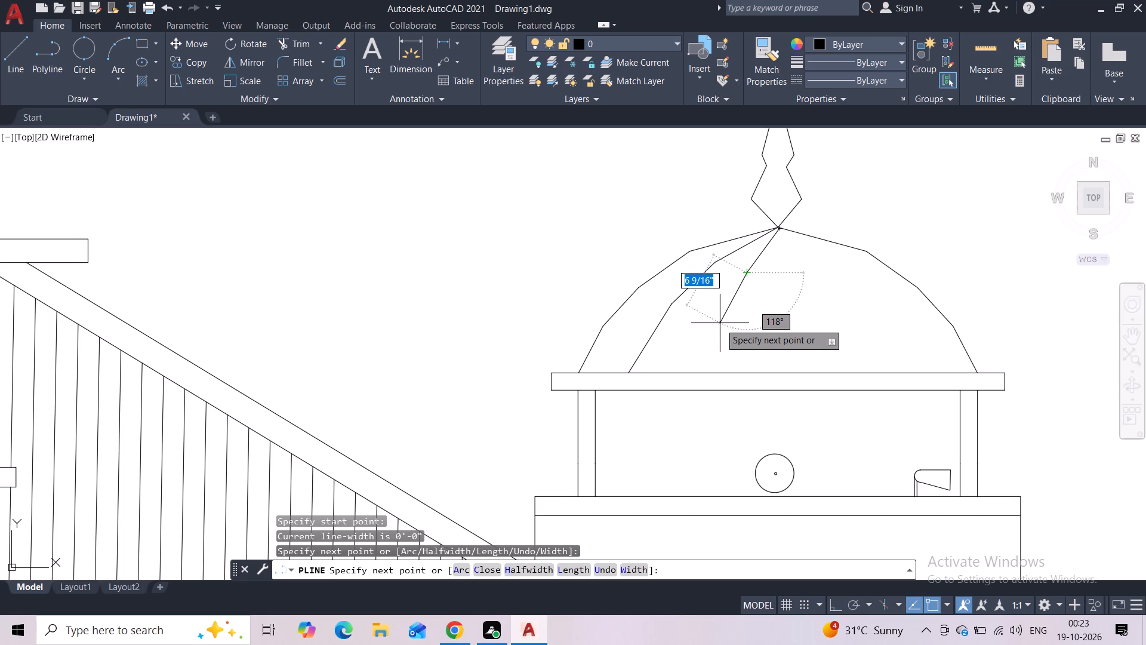
{"action": "left_click", "coordinate": [720, 323]}
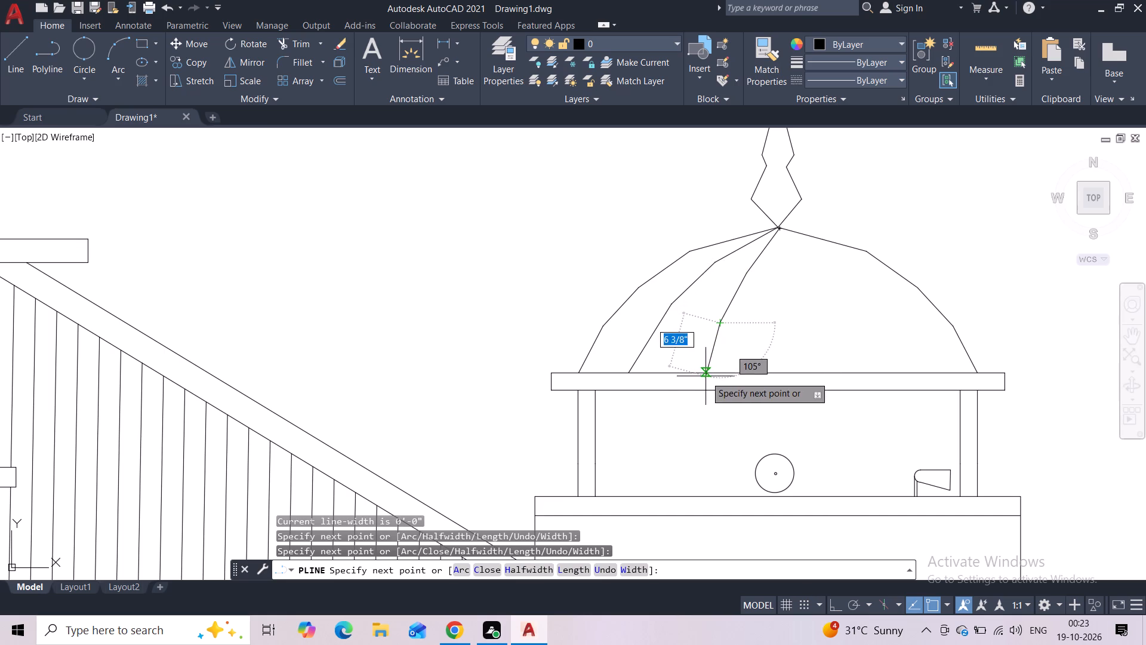
{"action": "left_click", "coordinate": [706, 376]}
{"action": "key", "text": "Escape"}
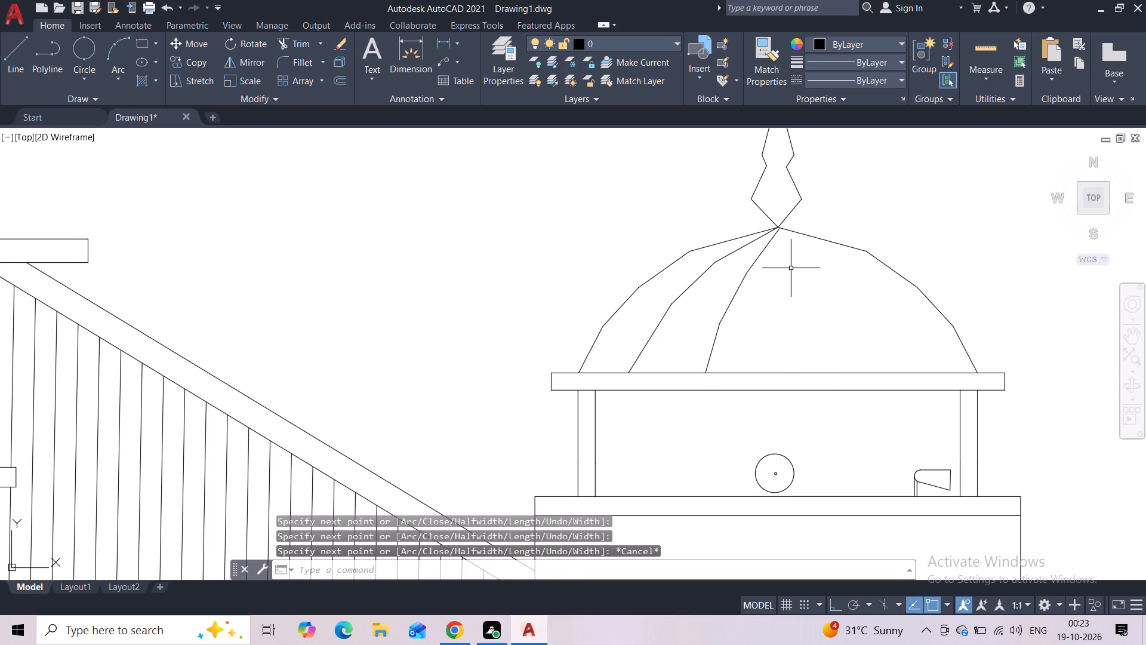
Mirror the two left ribs about the right tower dome's vertical centre line, keeping the source objects.
{"action": "left_click", "coordinate": [783, 278]}
{"action": "left_click", "coordinate": [680, 286]}
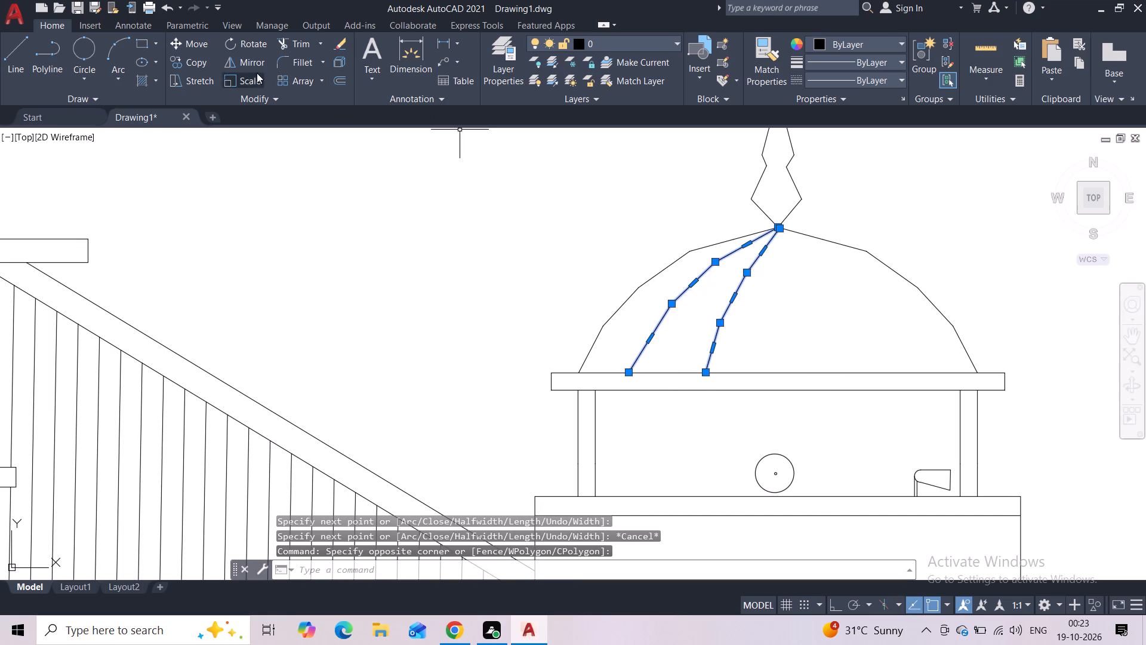
{"action": "left_click", "coordinate": [249, 67]}
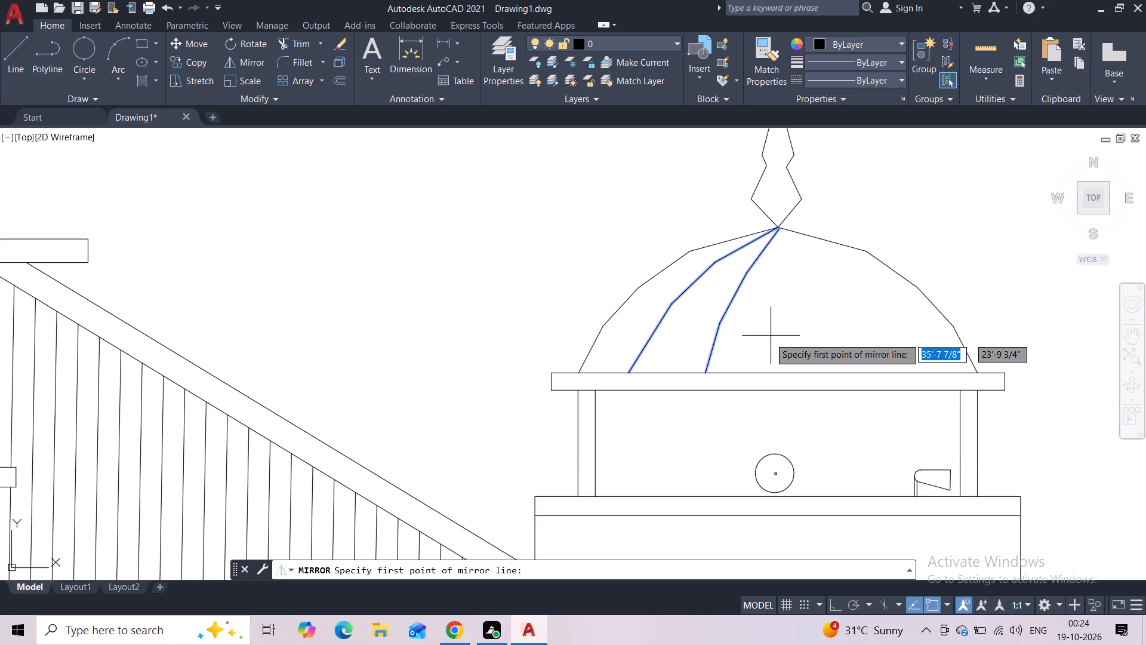
{"action": "left_click", "coordinate": [781, 376]}
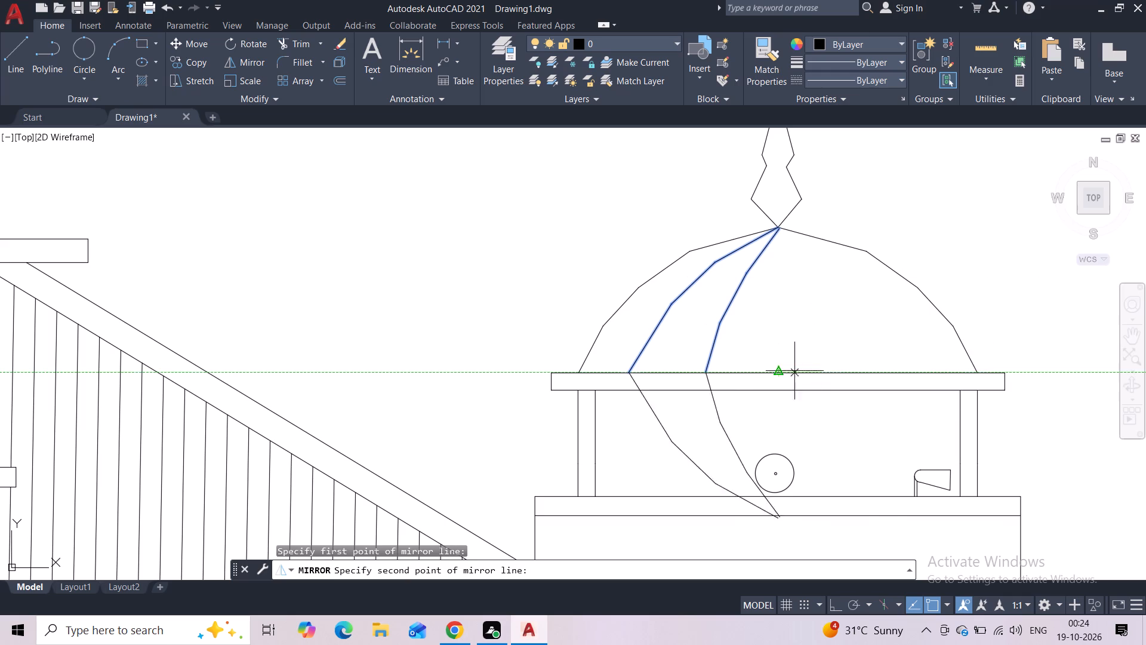
{"action": "left_click", "coordinate": [782, 232]}
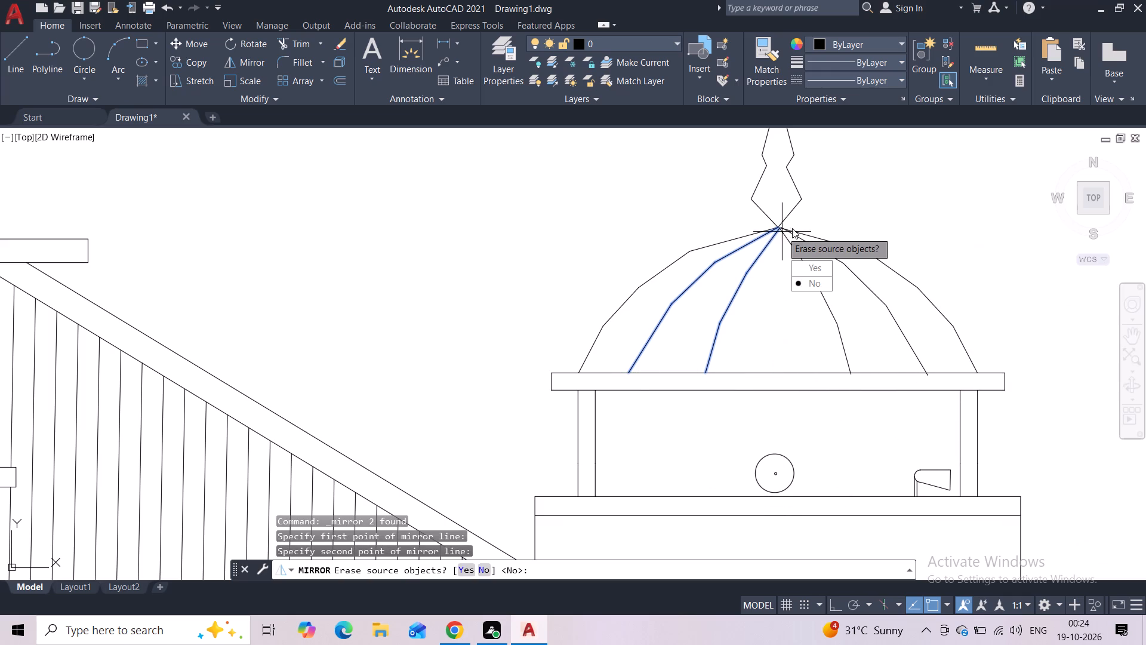
{"action": "left_click_drag", "start_coordinate": [817, 287], "coordinate": [782, 232]}
Copy the four ribs of the right tower's dome onto the left tower's dome, using the rib apex as base point.
{"action": "scroll", "coordinate": [910, 233], "scroll_direction": "down", "scroll_amount": 1}
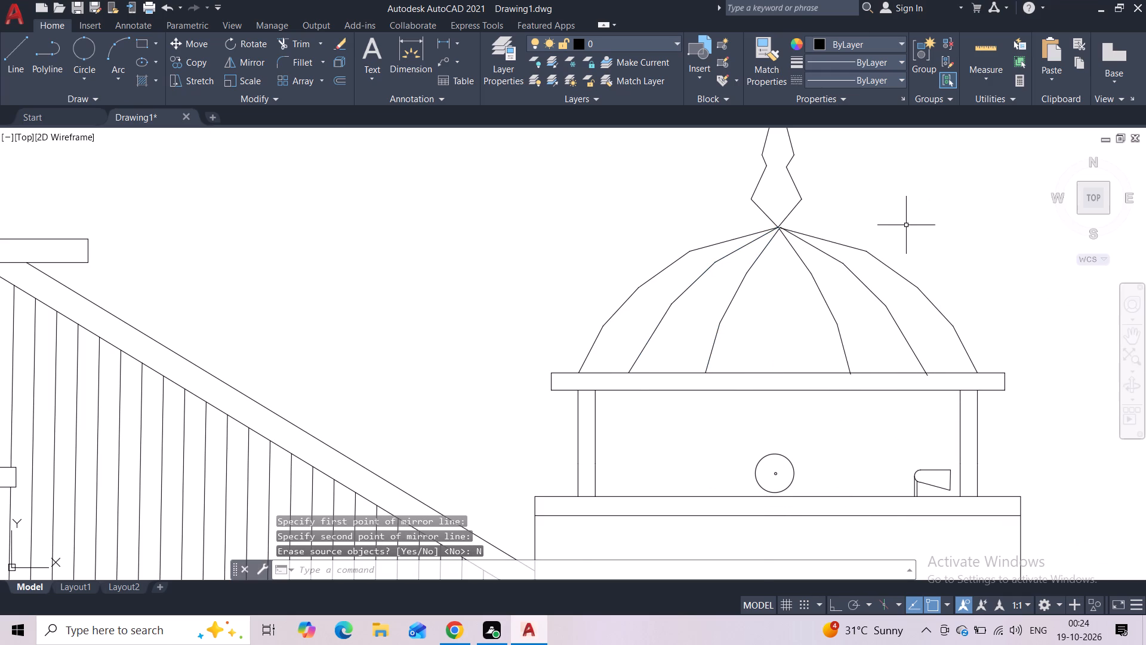
{"action": "scroll", "coordinate": [910, 233], "scroll_direction": "down", "scroll_amount": 2}
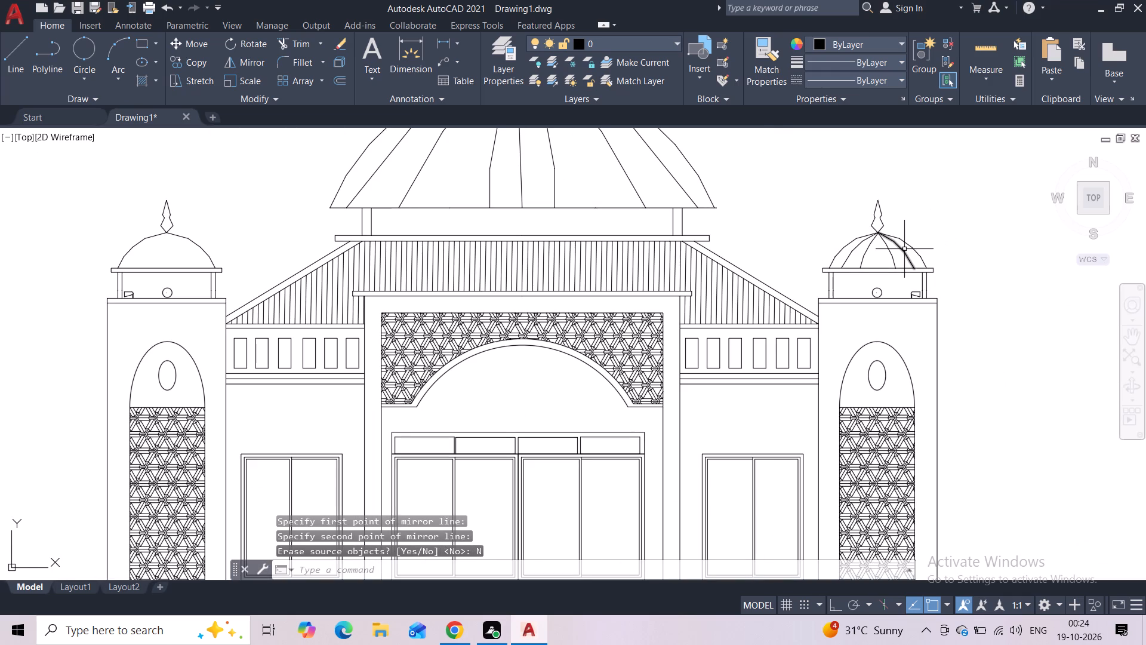
{"action": "left_click", "coordinate": [907, 251]}
{"action": "key", "text": "Escape"}
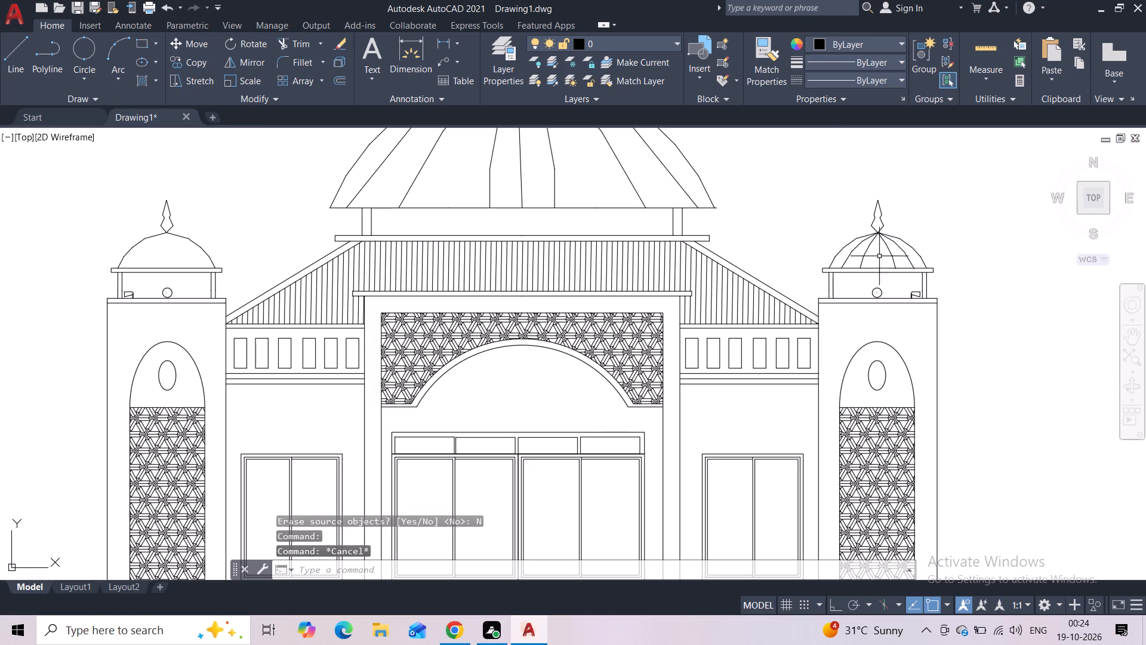
{"action": "scroll", "coordinate": [902, 256], "scroll_direction": "up", "scroll_amount": 2}
{"action": "left_click", "coordinate": [910, 247]}
{"action": "left_click", "coordinate": [760, 260]}
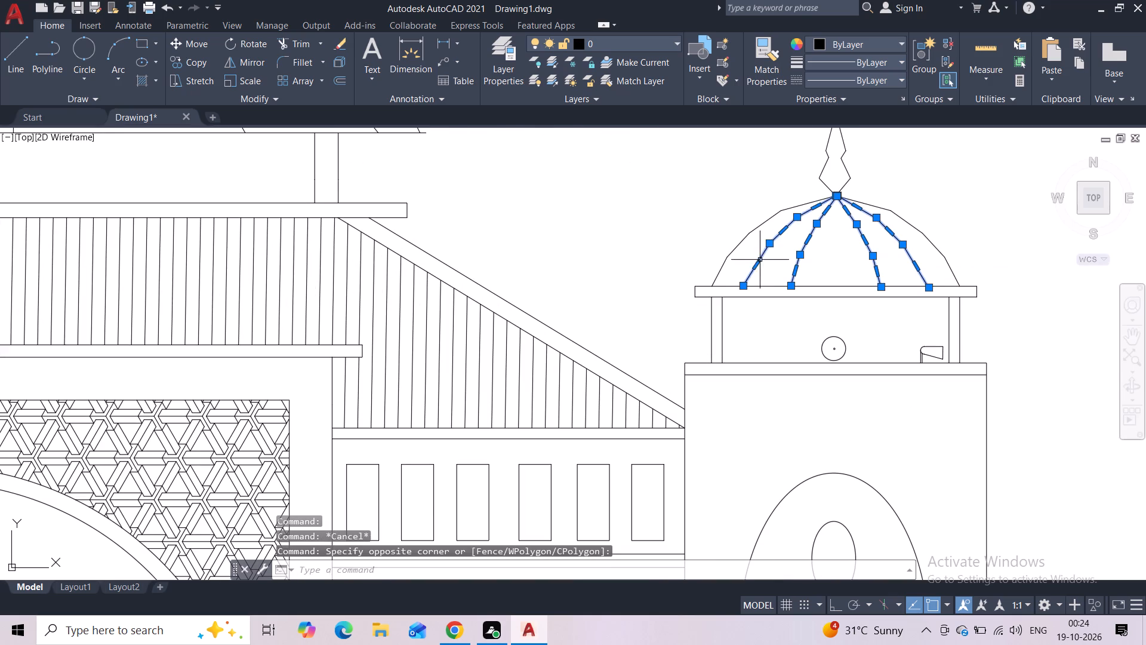
{"action": "left_click", "coordinate": [175, 62]}
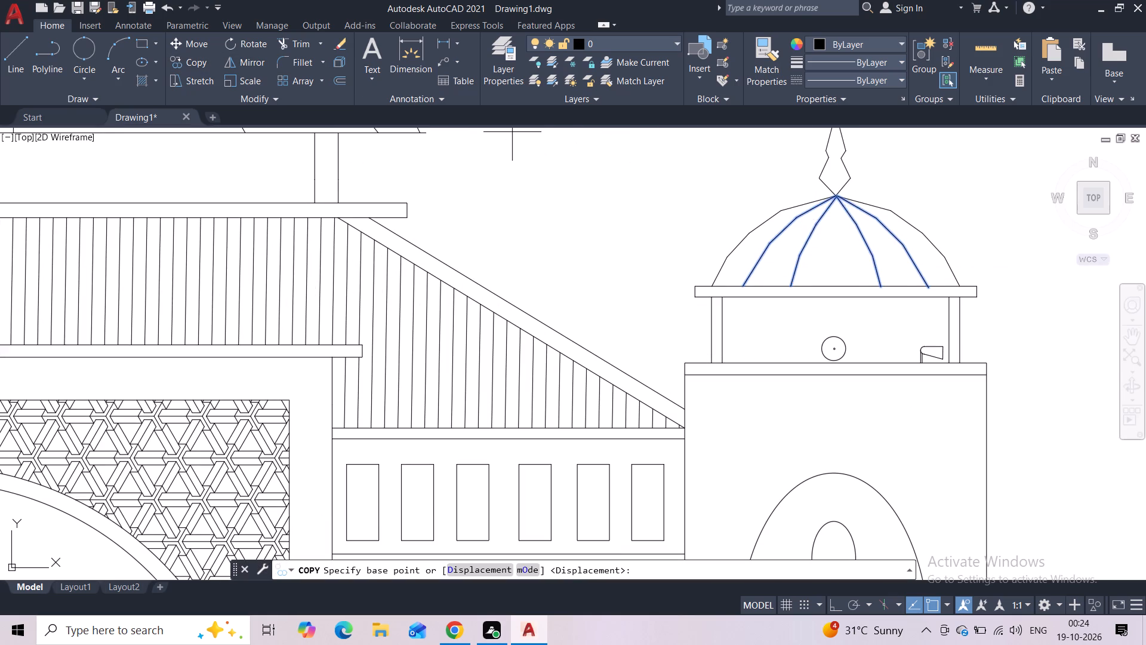
{"action": "left_click", "coordinate": [838, 200]}
{"action": "middle_click_drag", "start_coordinate": [589, 247], "coordinate": [847, 340]}
{"action": "scroll", "coordinate": [847, 340], "scroll_direction": "down", "scroll_amount": 3}
{"action": "scroll", "coordinate": [476, 343], "scroll_direction": "up", "scroll_amount": 4}
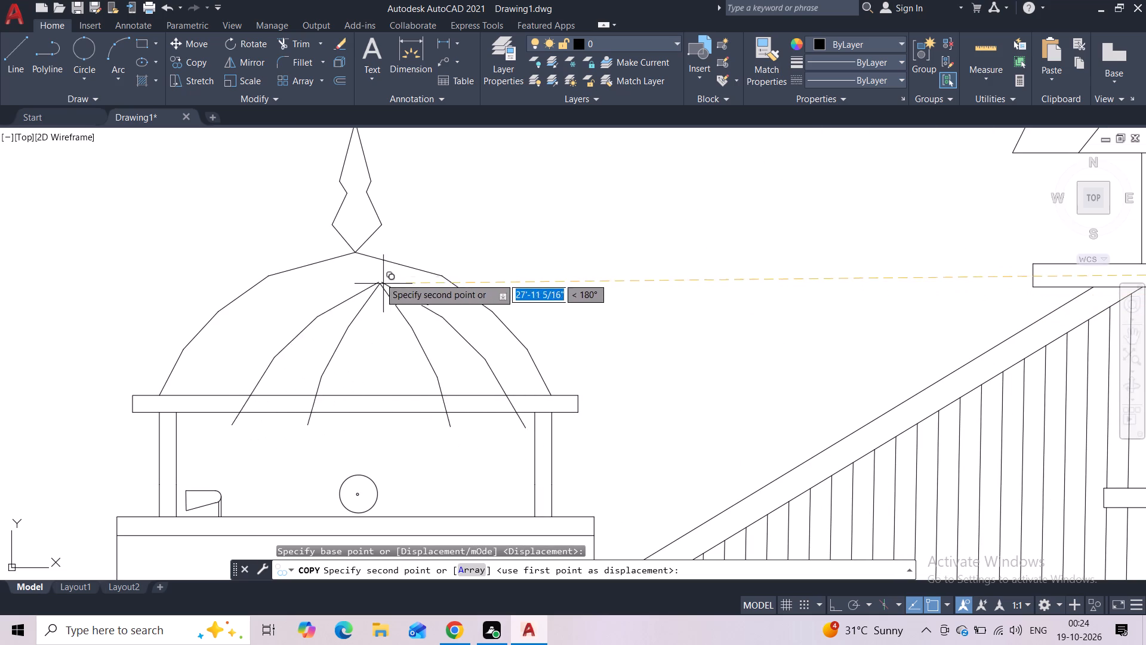
{"action": "left_click", "coordinate": [359, 252]}
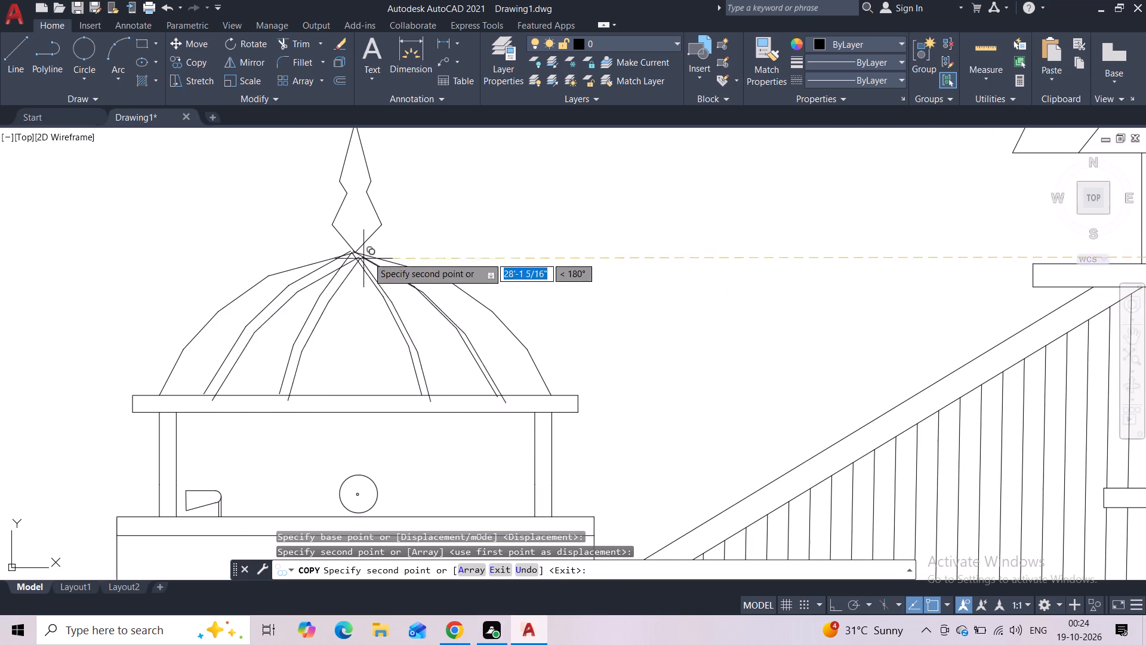
{"action": "scroll", "coordinate": [438, 249], "scroll_direction": "up", "scroll_amount": 1}
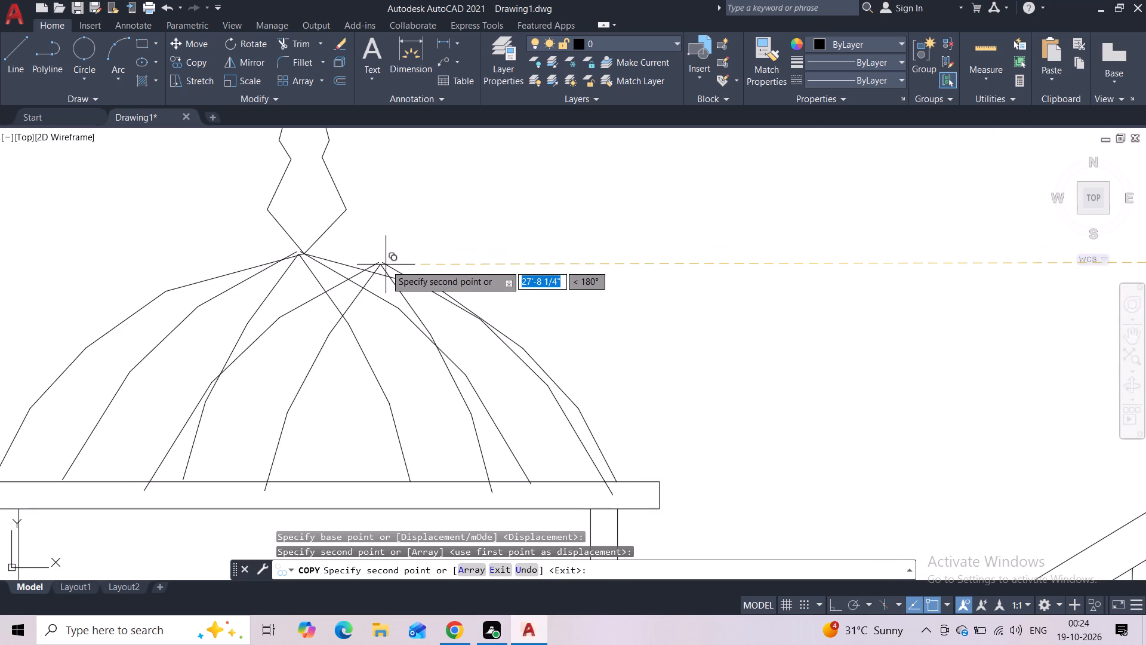
{"action": "key", "text": "Escape"}
Stretch the upper end of the left tower dome's outer right rib to the dome apex at the finial's bottom point.
{"action": "scroll", "coordinate": [389, 253], "scroll_direction": "up", "scroll_amount": 2}
{"action": "middle_click_drag", "start_coordinate": [388, 253], "coordinate": [630, 219]}
{"action": "scroll", "coordinate": [477, 226], "scroll_direction": "down", "scroll_amount": 2}
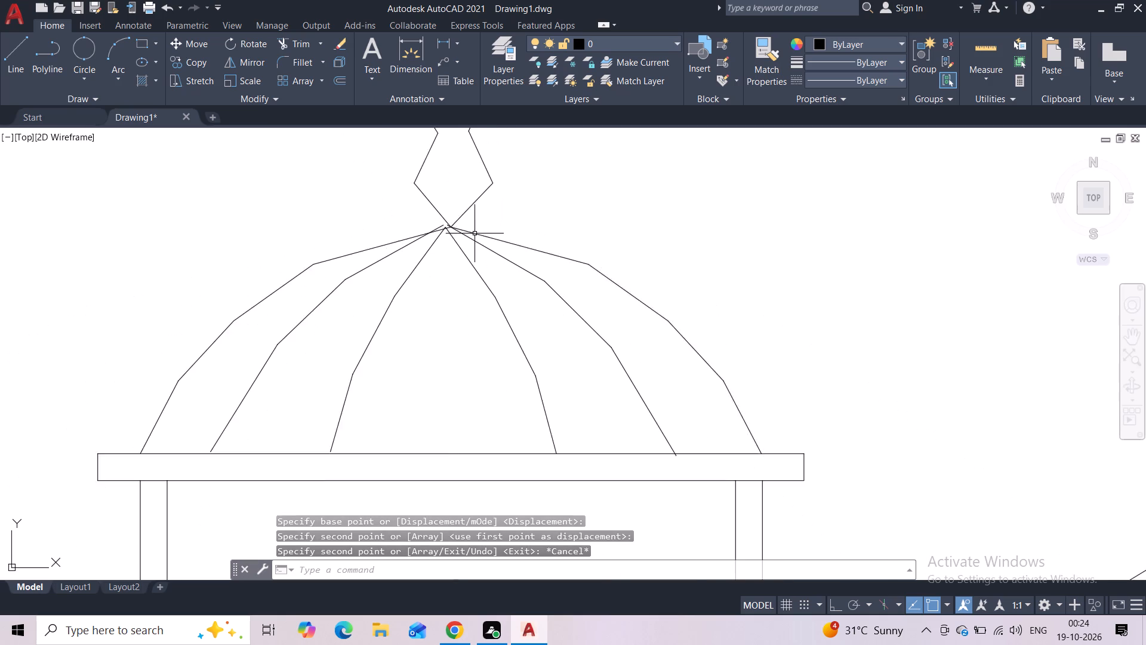
{"action": "scroll", "coordinate": [475, 234], "scroll_direction": "down", "scroll_amount": 1}
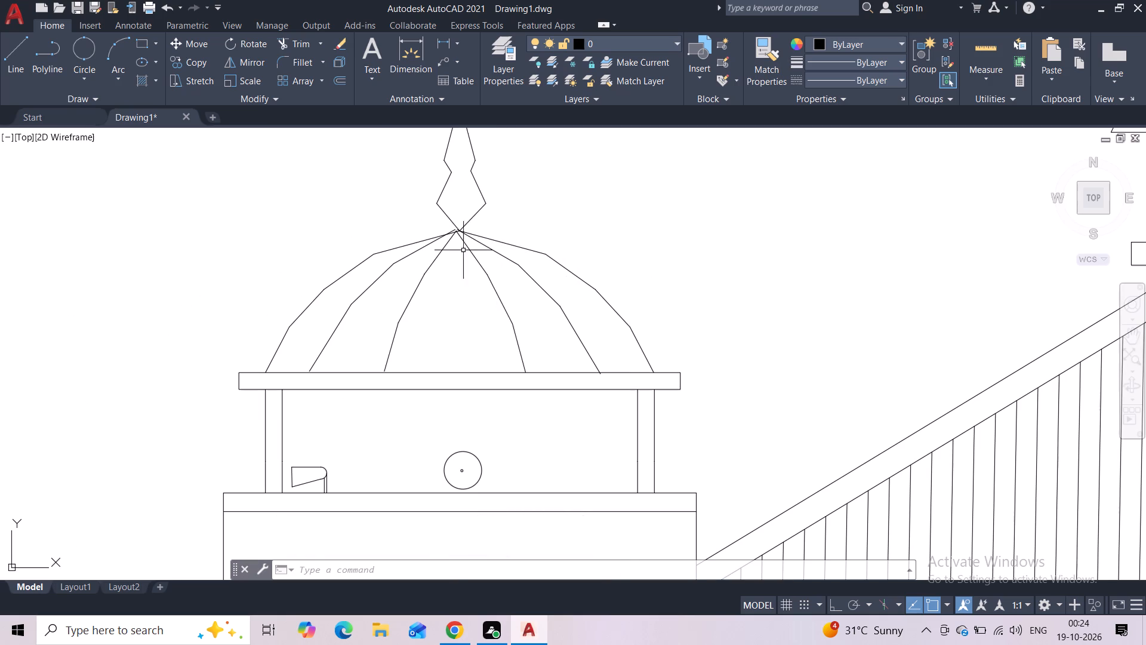
{"action": "scroll", "coordinate": [450, 239], "scroll_direction": "up", "scroll_amount": 4}
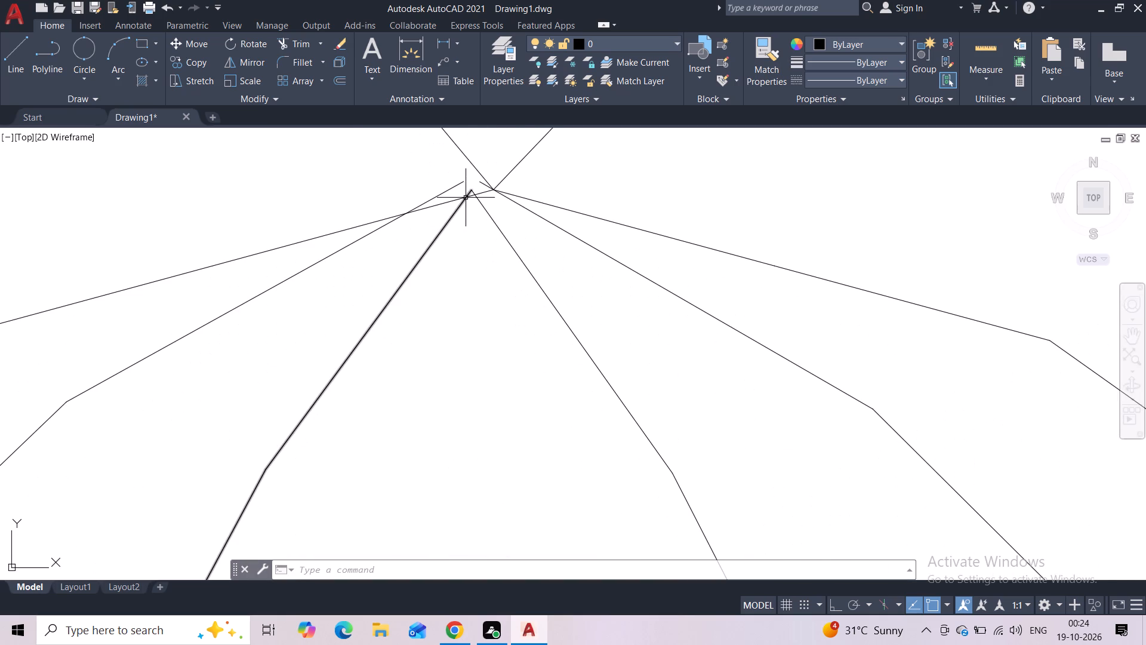
{"action": "left_click", "coordinate": [504, 198]}
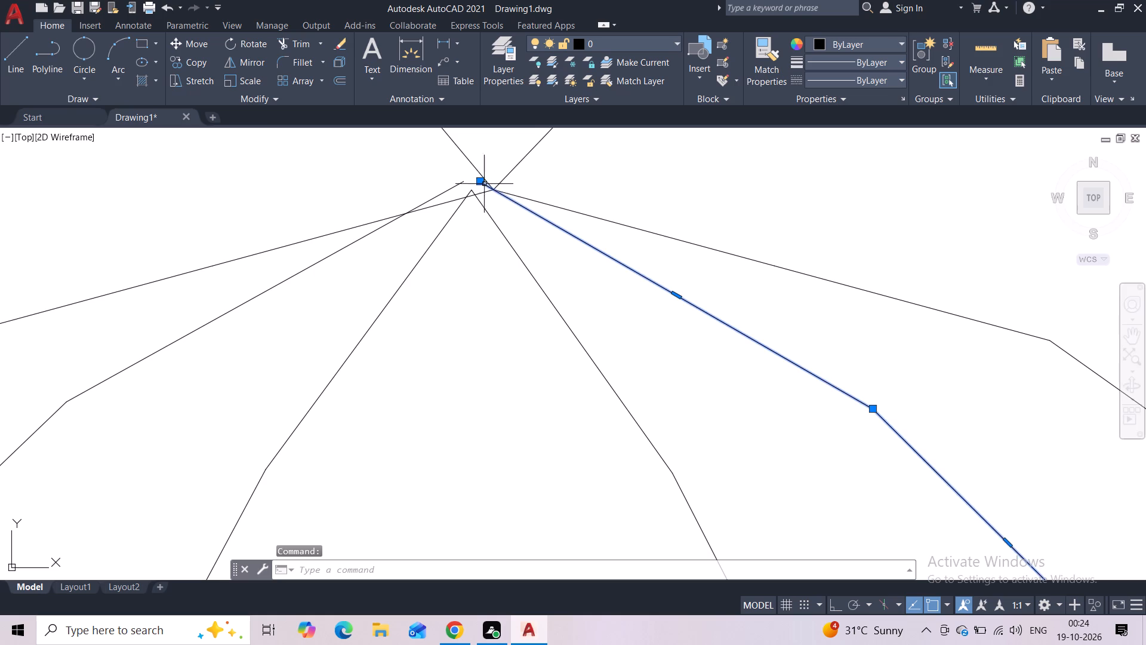
{"action": "left_click", "coordinate": [479, 182]}
{"action": "left_click", "coordinate": [494, 193]}
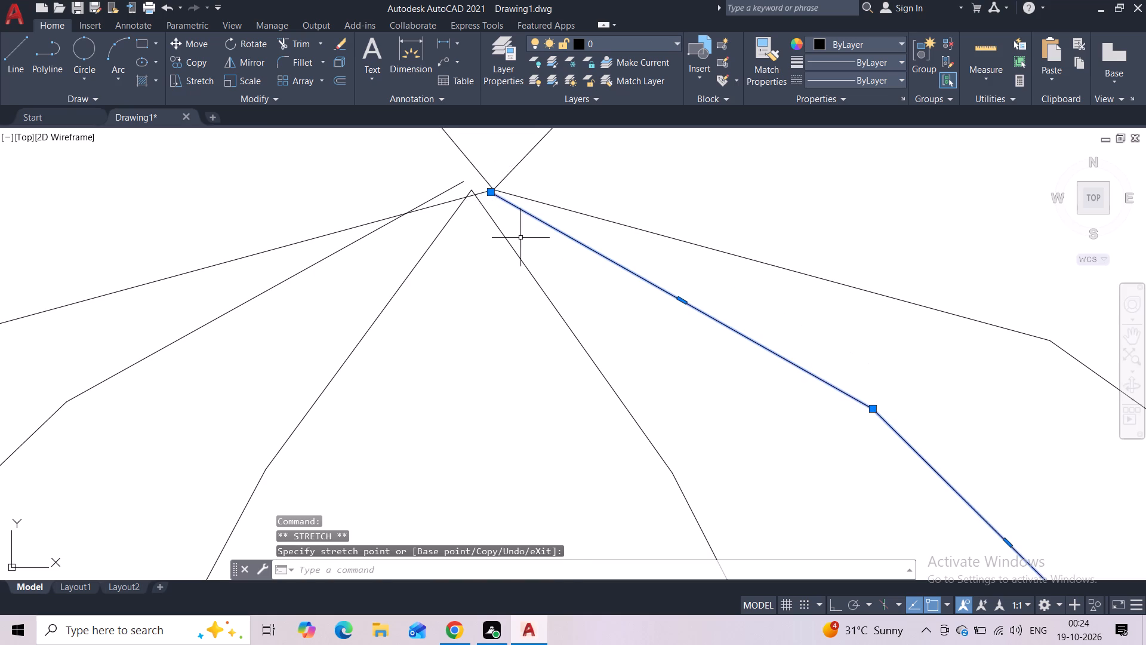
{"action": "key", "text": "Escape"}
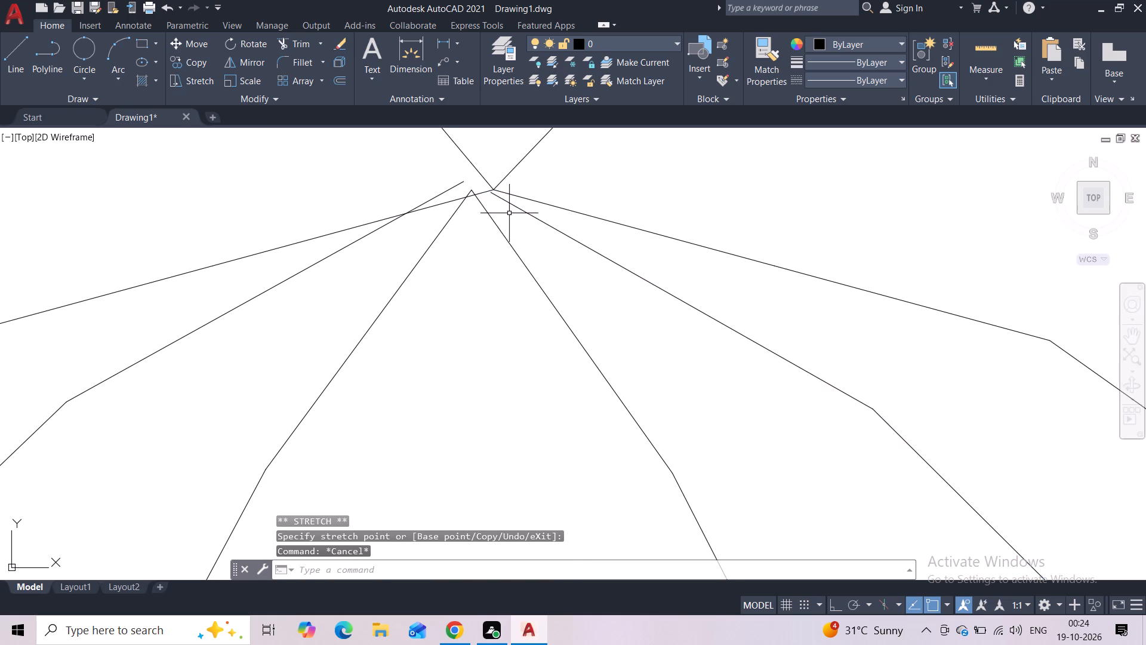
{"action": "scroll", "coordinate": [498, 204], "scroll_direction": "up", "scroll_amount": 2}
{"action": "middle_click_drag", "start_coordinate": [498, 204], "coordinate": [510, 289]}
{"action": "scroll", "coordinate": [499, 264], "scroll_direction": "up", "scroll_amount": 2}
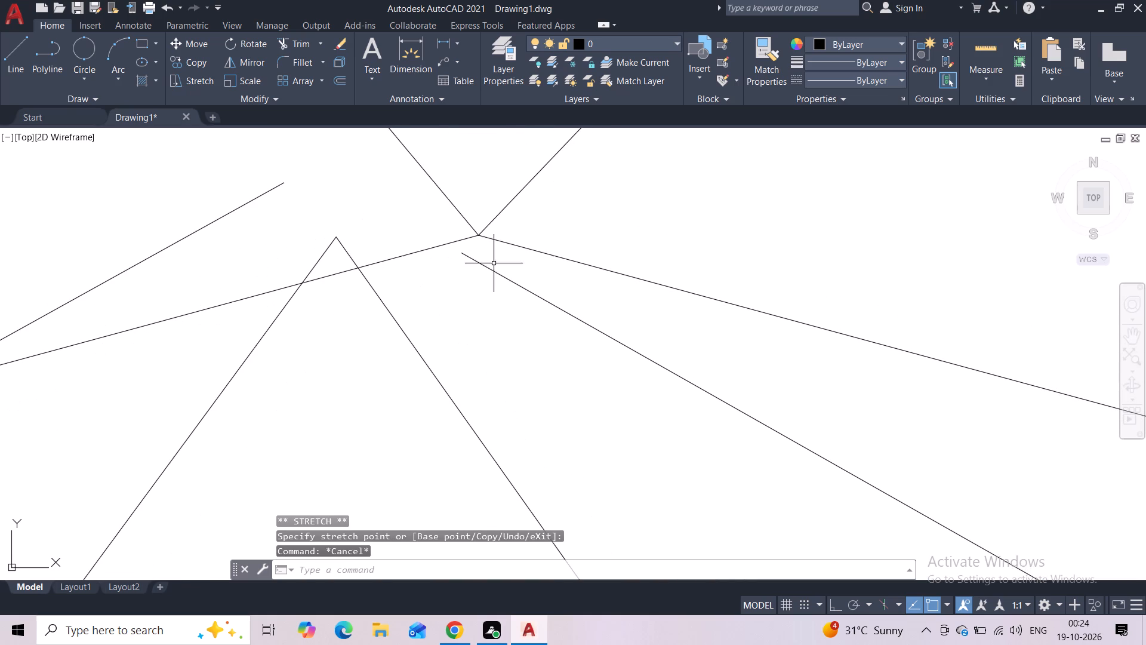
{"action": "left_click", "coordinate": [485, 265]}
{"action": "left_click", "coordinate": [464, 256]}
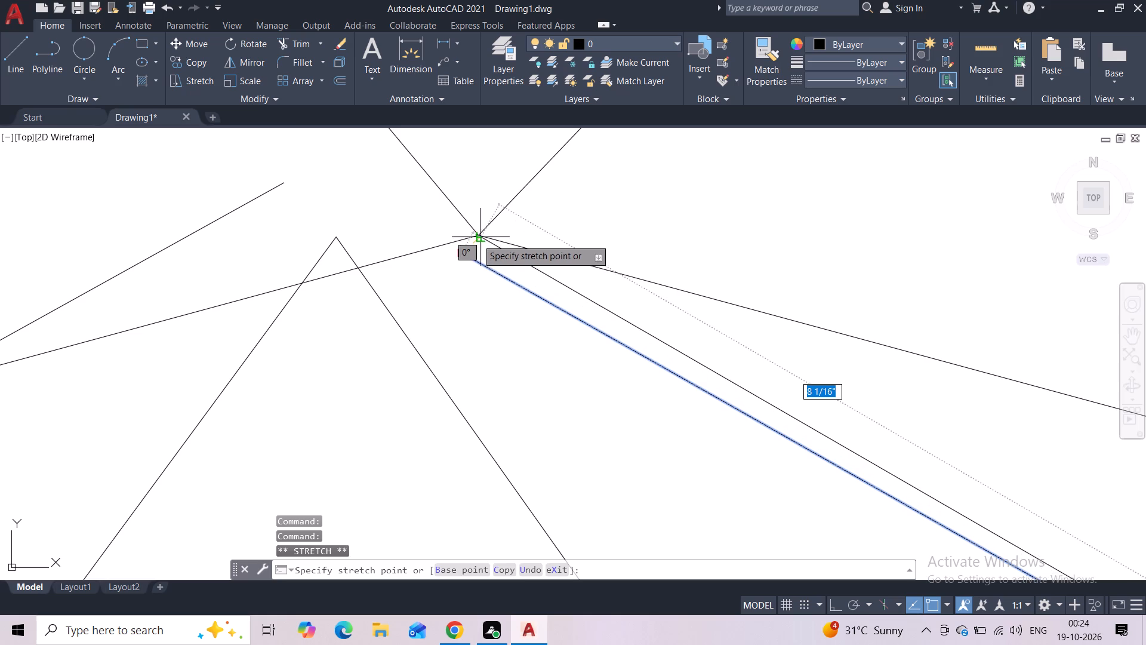
{"action": "left_click", "coordinate": [478, 238]}
Stretch the upper ends of the left tower dome's other three ribs to the same apex point.
{"action": "left_click", "coordinate": [345, 251]}
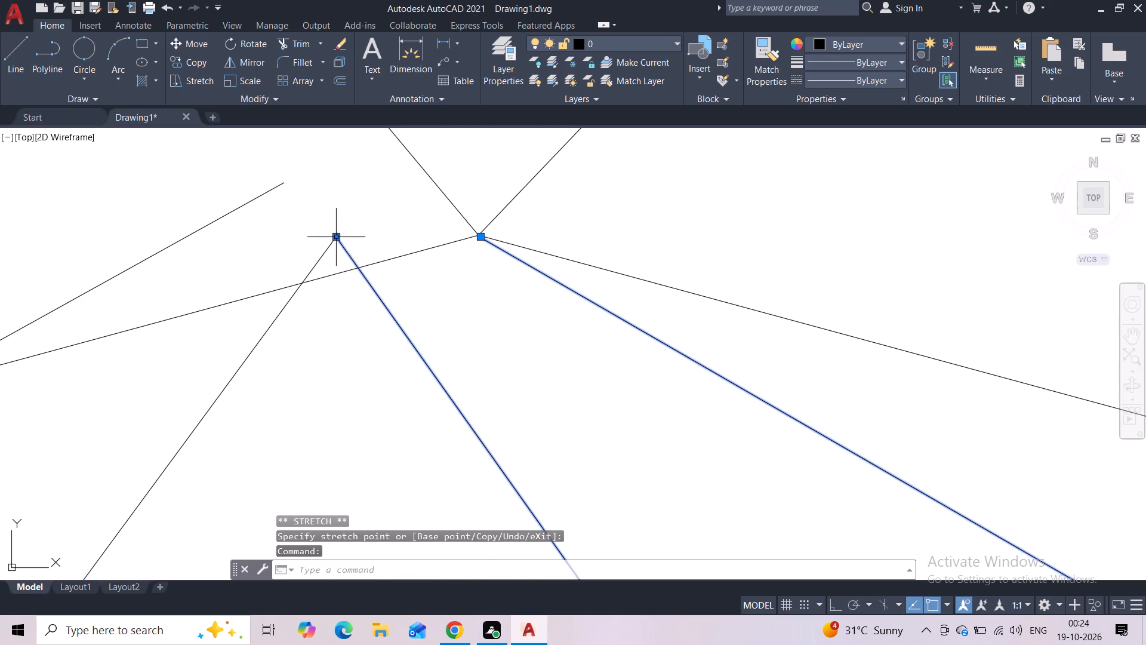
{"action": "left_click", "coordinate": [337, 239]}
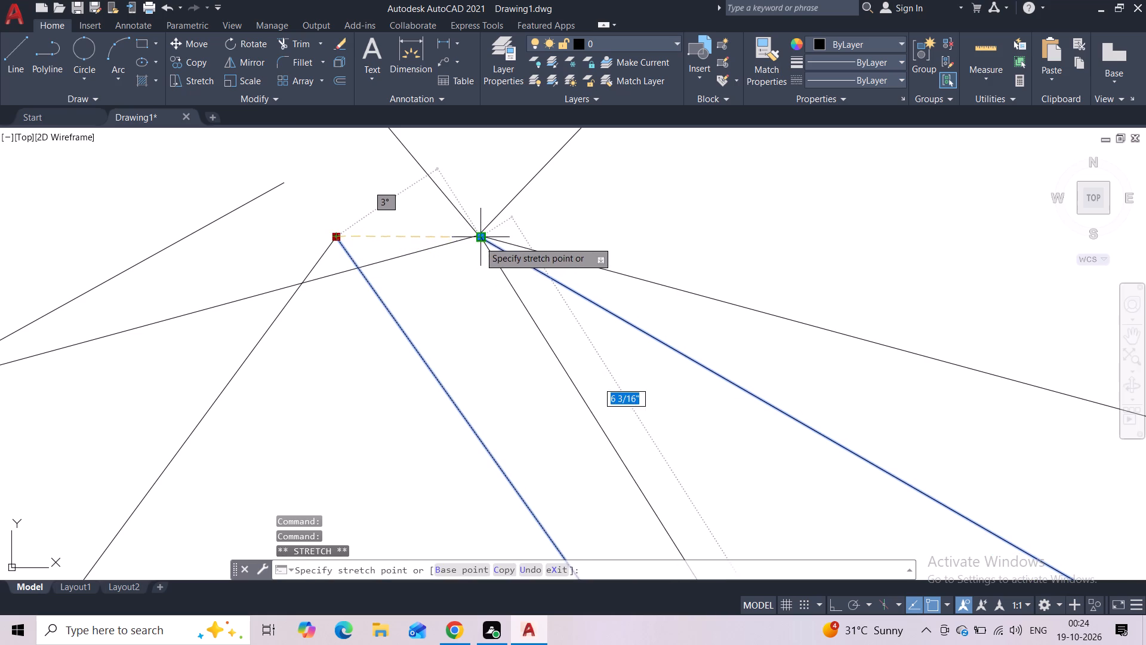
{"action": "left_click", "coordinate": [479, 241]}
{"action": "left_click", "coordinate": [324, 248]}
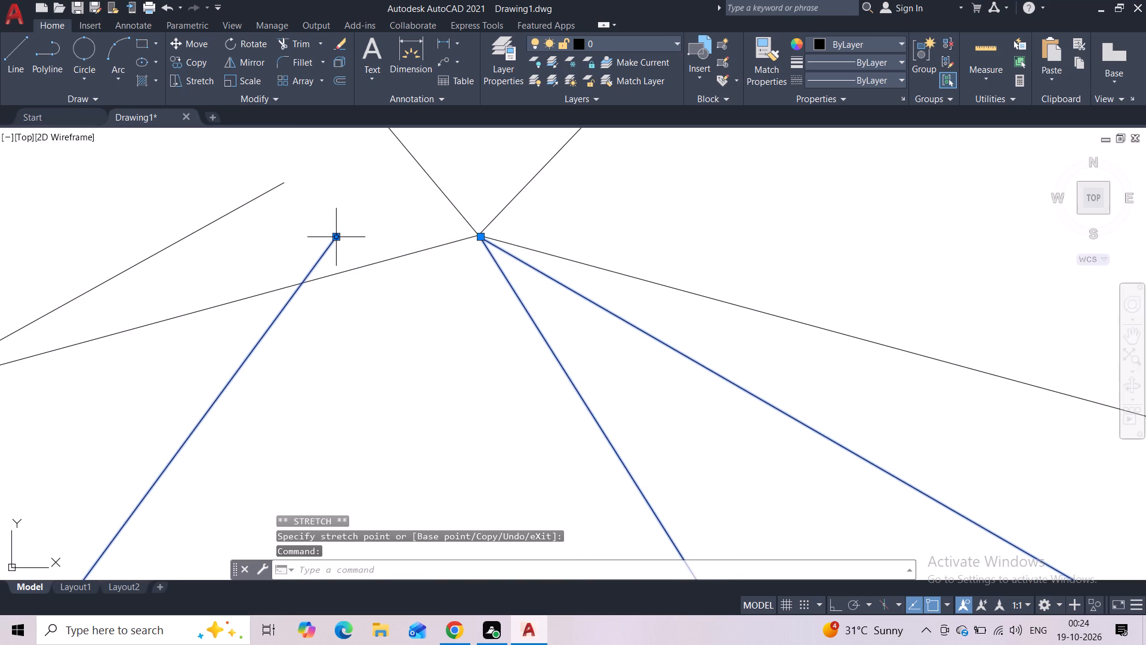
{"action": "left_click", "coordinate": [335, 239]}
{"action": "left_click", "coordinate": [480, 241]}
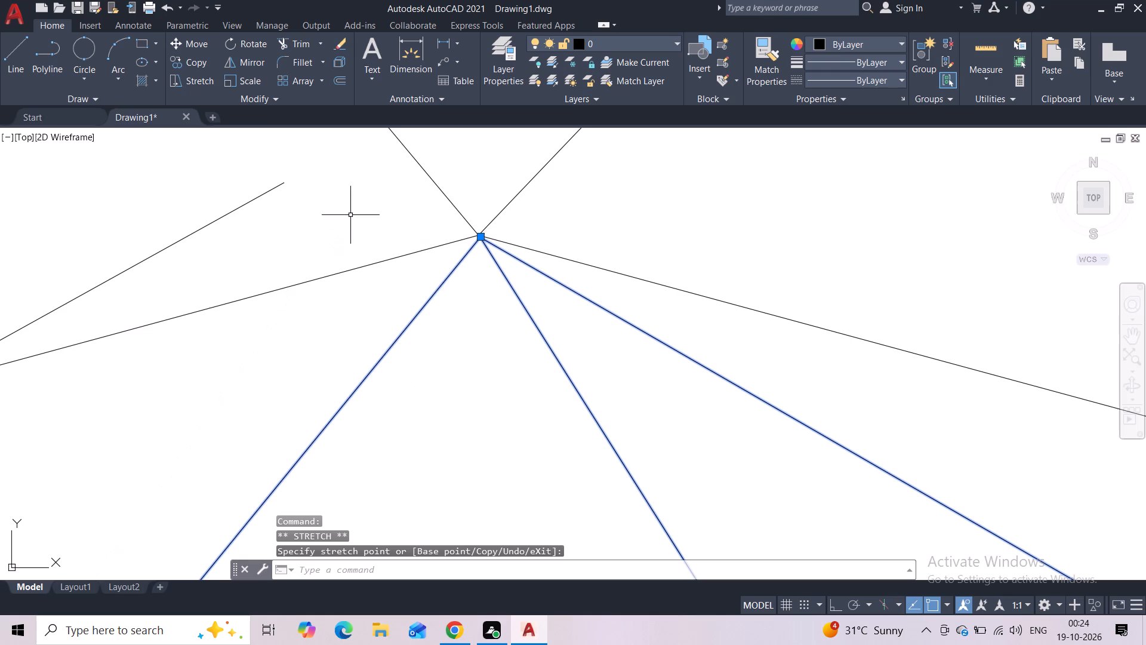
{"action": "left_click", "coordinate": [270, 188]}
{"action": "left_click", "coordinate": [285, 183]}
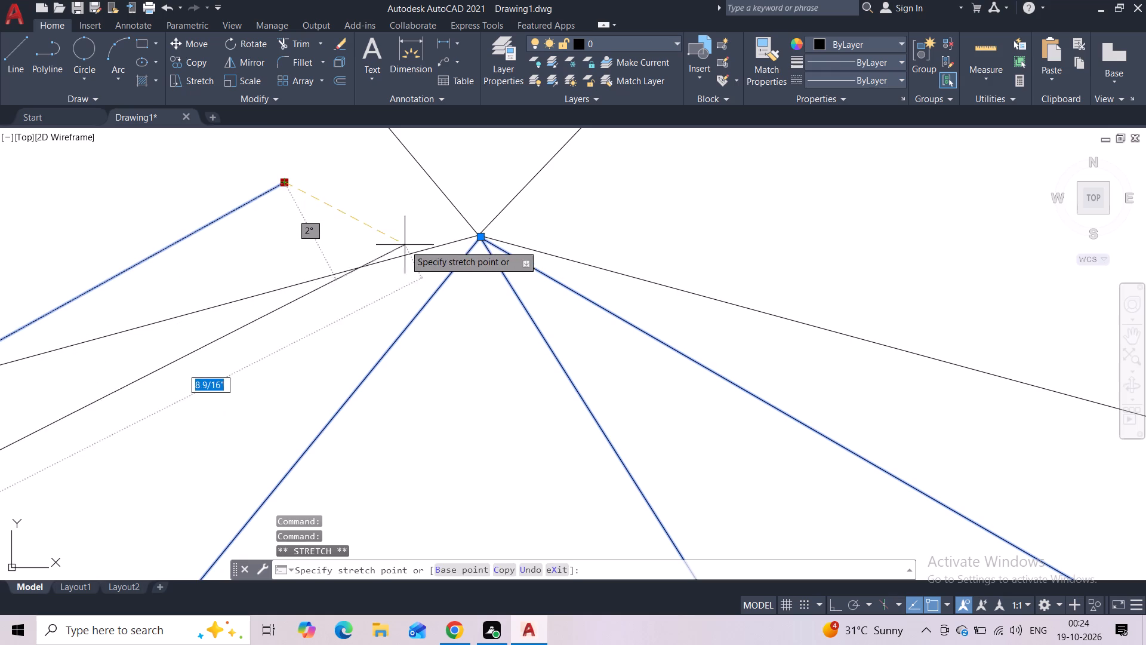
{"action": "left_click", "coordinate": [479, 238]}
{"action": "scroll", "coordinate": [537, 238], "scroll_direction": "down", "scroll_amount": 4}
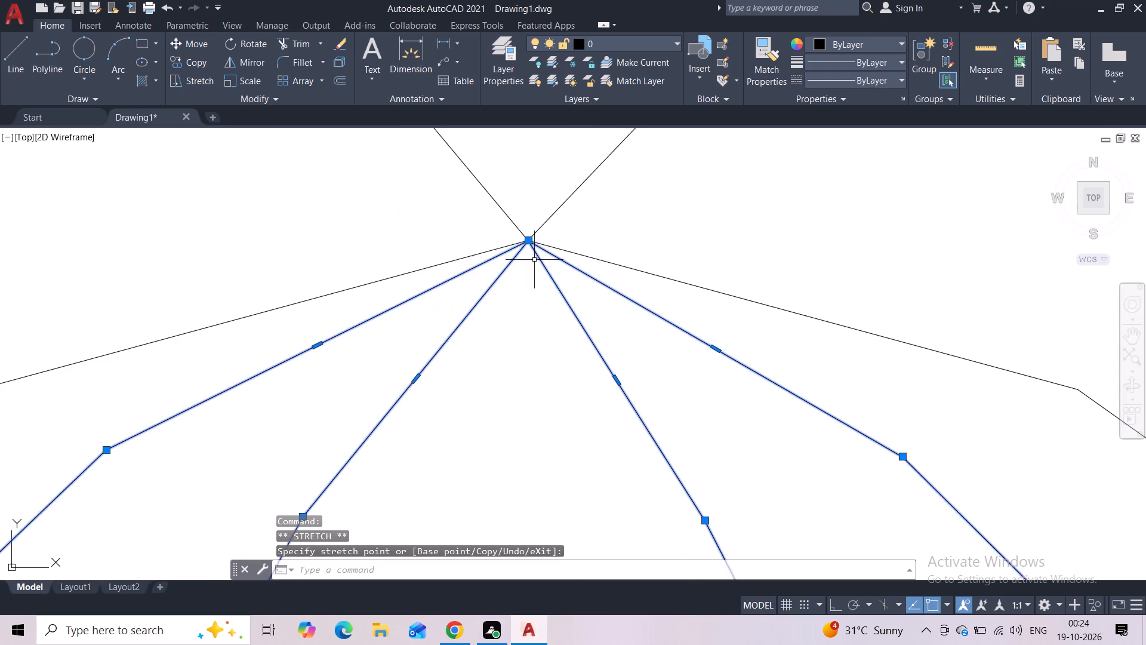
{"action": "scroll", "coordinate": [563, 383], "scroll_direction": "down", "scroll_amount": 5}
{"action": "key", "text": "Escape"}
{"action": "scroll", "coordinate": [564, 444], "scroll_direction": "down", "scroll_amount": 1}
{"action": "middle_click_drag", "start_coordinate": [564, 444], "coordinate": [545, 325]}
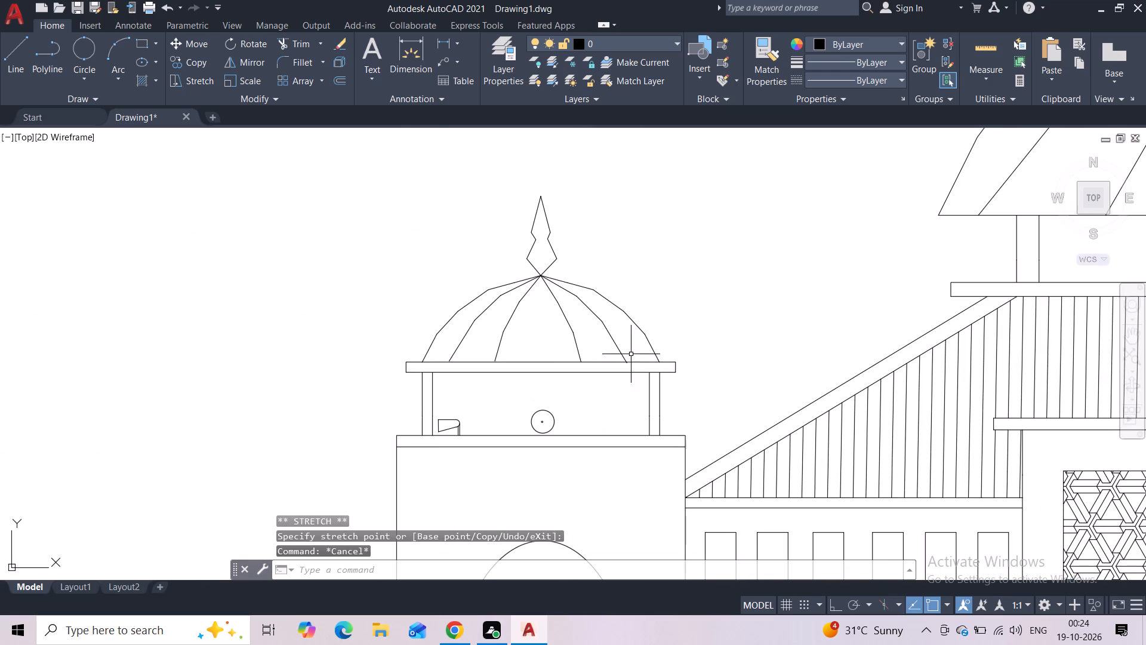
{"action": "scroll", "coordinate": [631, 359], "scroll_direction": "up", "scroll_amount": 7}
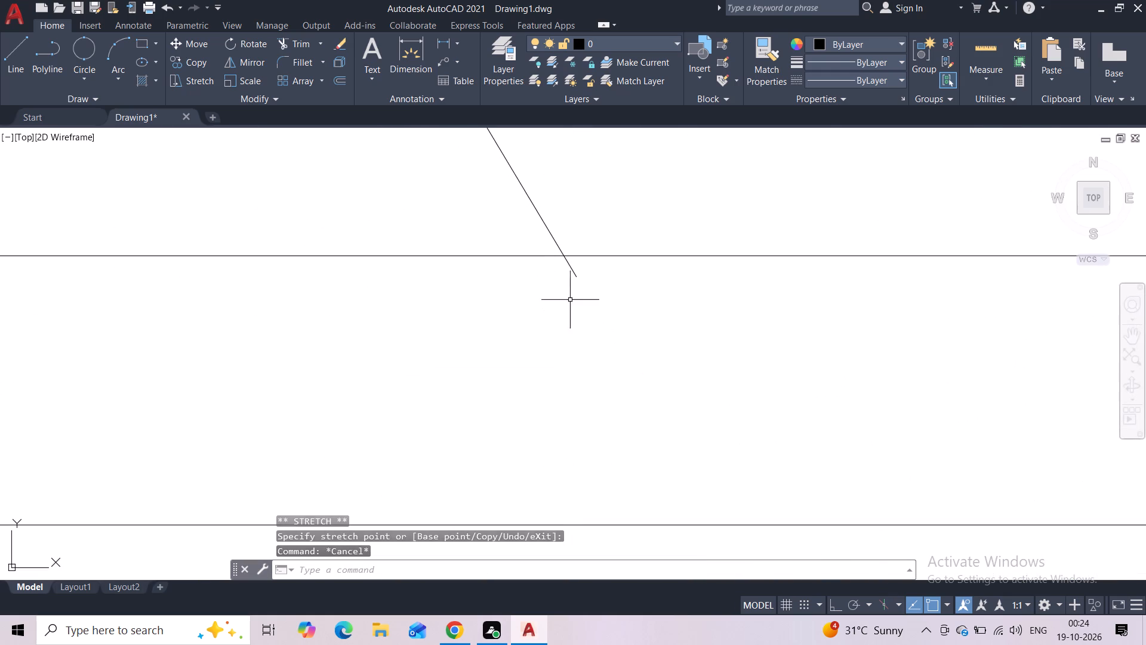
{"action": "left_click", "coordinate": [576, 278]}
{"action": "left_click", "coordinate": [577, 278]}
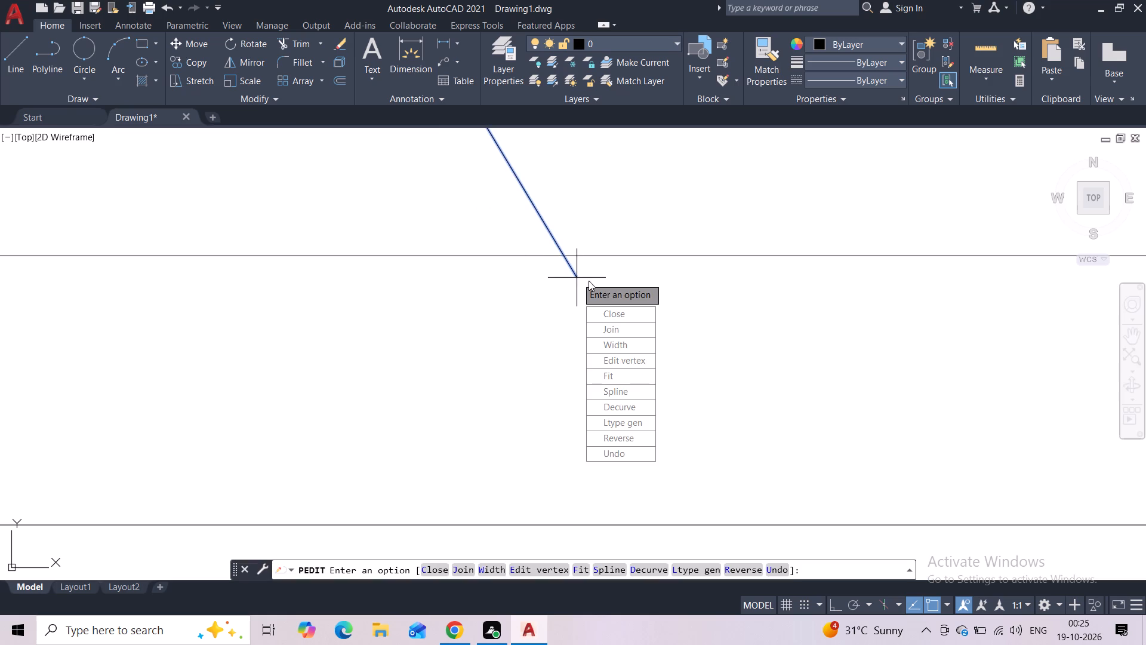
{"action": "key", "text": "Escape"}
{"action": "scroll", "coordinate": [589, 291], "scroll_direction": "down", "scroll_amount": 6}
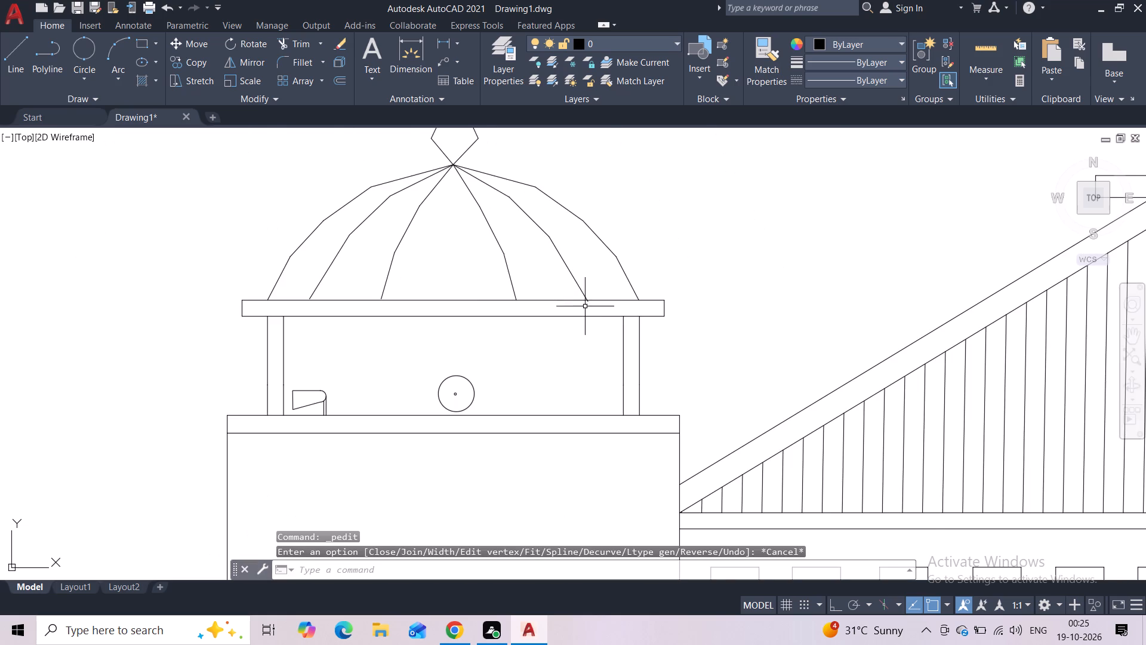
Stretch the lower end of the left tower dome's outer right rib back onto the dome's base line.
{"action": "scroll", "coordinate": [579, 306], "scroll_direction": "up", "scroll_amount": 5}
{"action": "scroll", "coordinate": [652, 260], "scroll_direction": "up", "scroll_amount": 2}
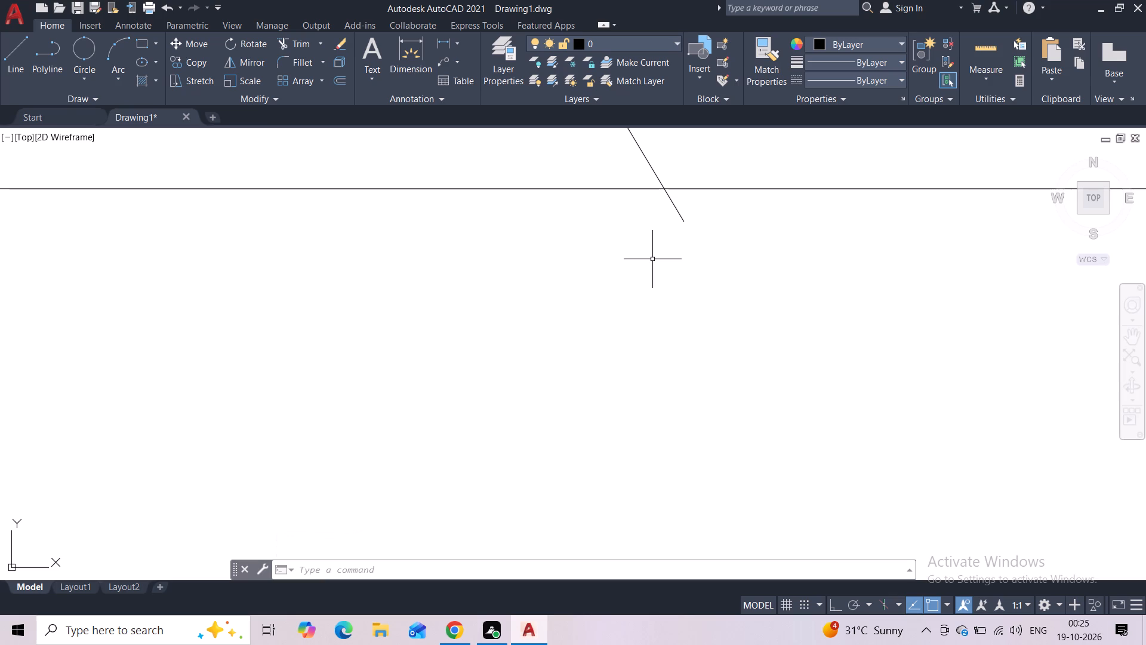
{"action": "left_click", "coordinate": [683, 219]}
{"action": "left_click", "coordinate": [689, 223]}
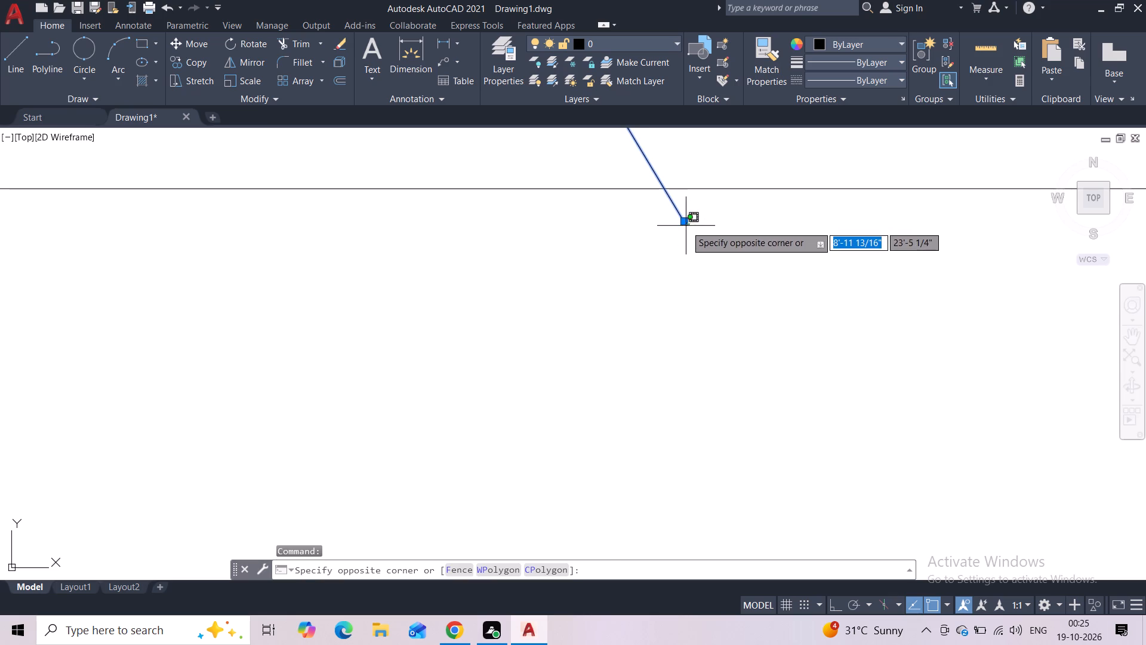
{"action": "double_click", "coordinate": [685, 224]}
{"action": "left_click", "coordinate": [686, 226]}
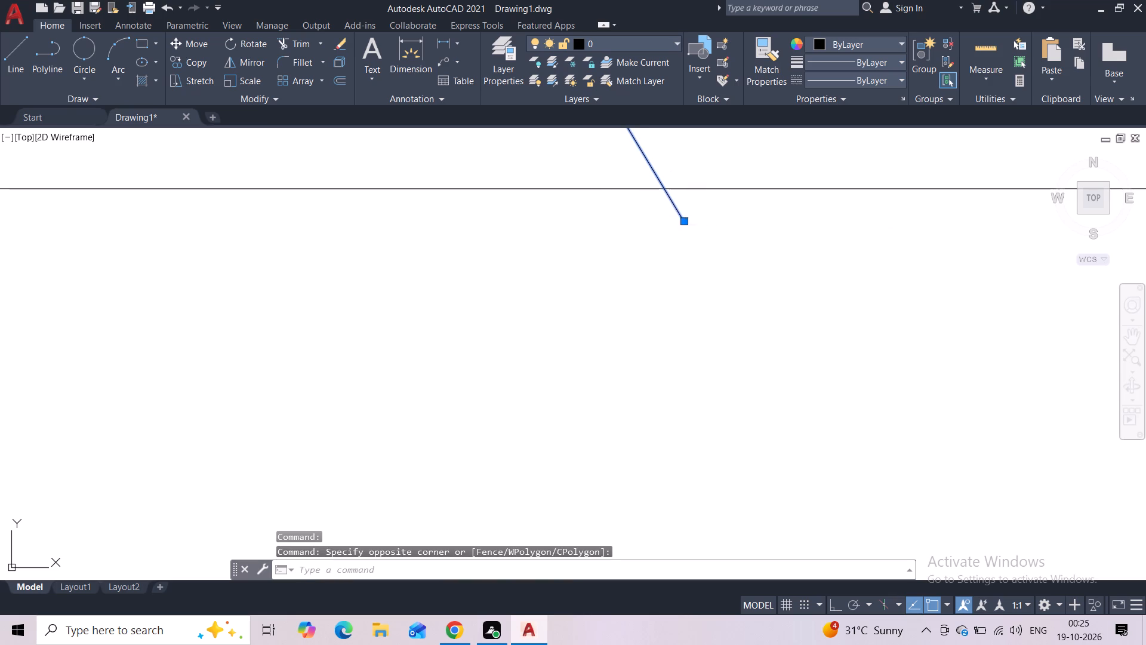
{"action": "left_click", "coordinate": [683, 219]}
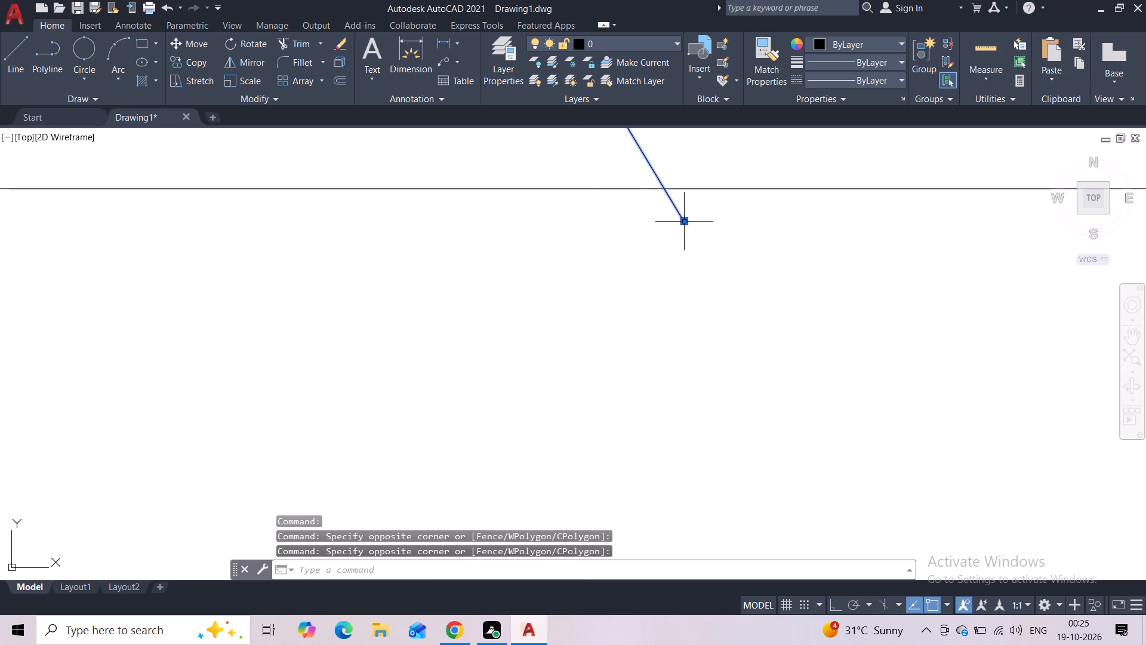
{"action": "left_click", "coordinate": [682, 220]}
{"action": "left_click", "coordinate": [667, 189]}
{"action": "scroll", "coordinate": [689, 302], "scroll_direction": "down", "scroll_amount": 2}
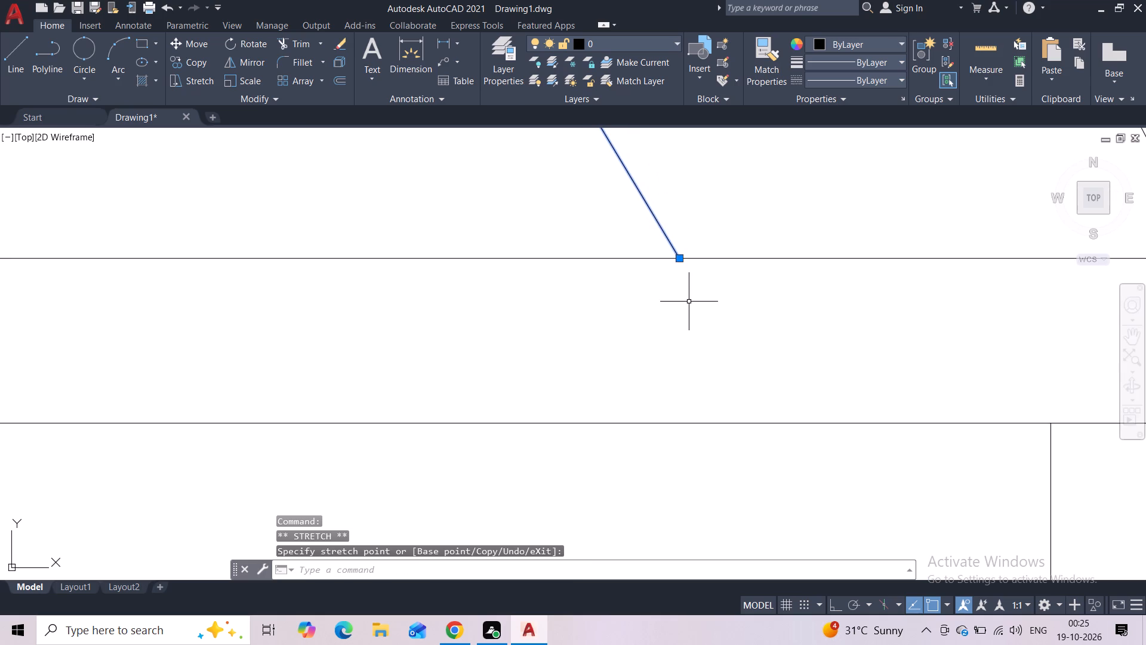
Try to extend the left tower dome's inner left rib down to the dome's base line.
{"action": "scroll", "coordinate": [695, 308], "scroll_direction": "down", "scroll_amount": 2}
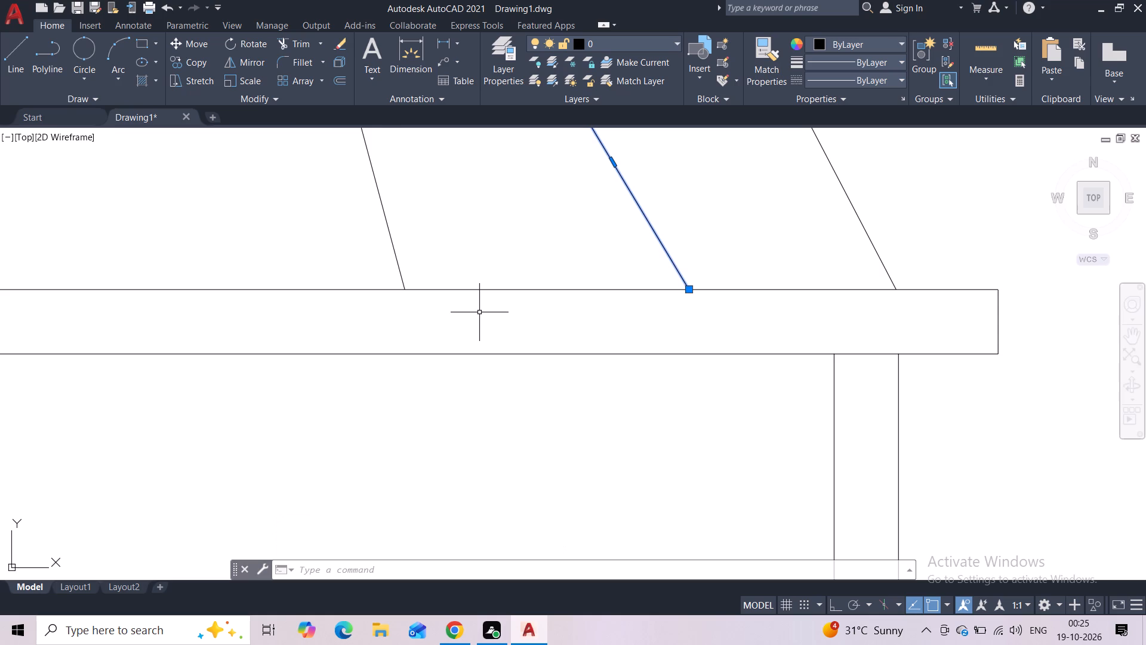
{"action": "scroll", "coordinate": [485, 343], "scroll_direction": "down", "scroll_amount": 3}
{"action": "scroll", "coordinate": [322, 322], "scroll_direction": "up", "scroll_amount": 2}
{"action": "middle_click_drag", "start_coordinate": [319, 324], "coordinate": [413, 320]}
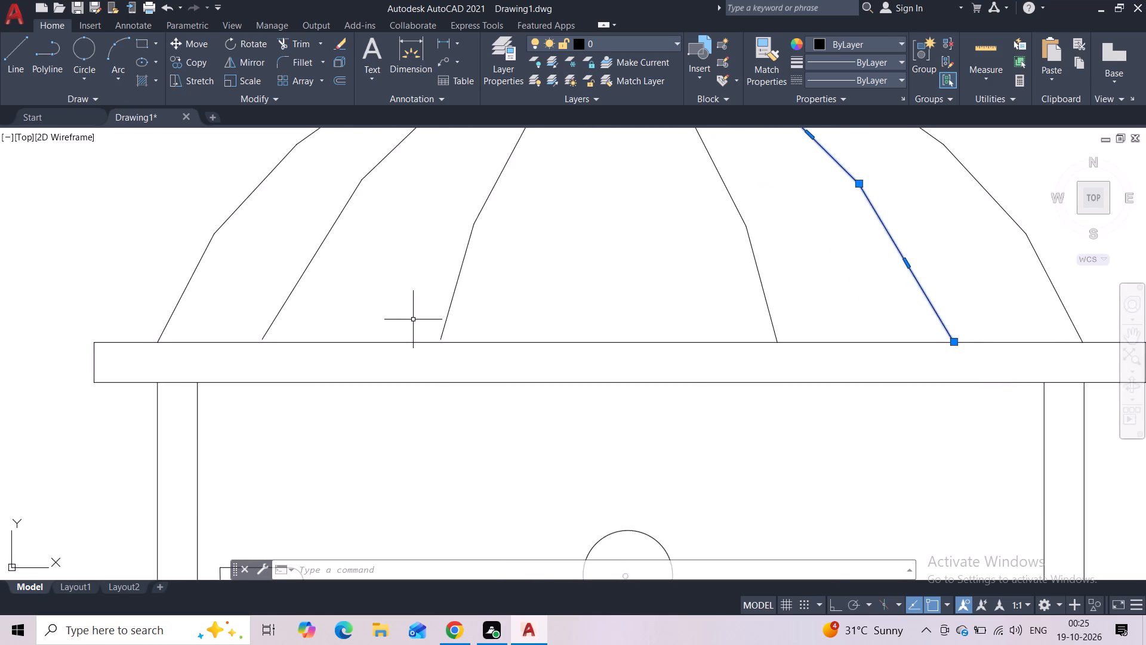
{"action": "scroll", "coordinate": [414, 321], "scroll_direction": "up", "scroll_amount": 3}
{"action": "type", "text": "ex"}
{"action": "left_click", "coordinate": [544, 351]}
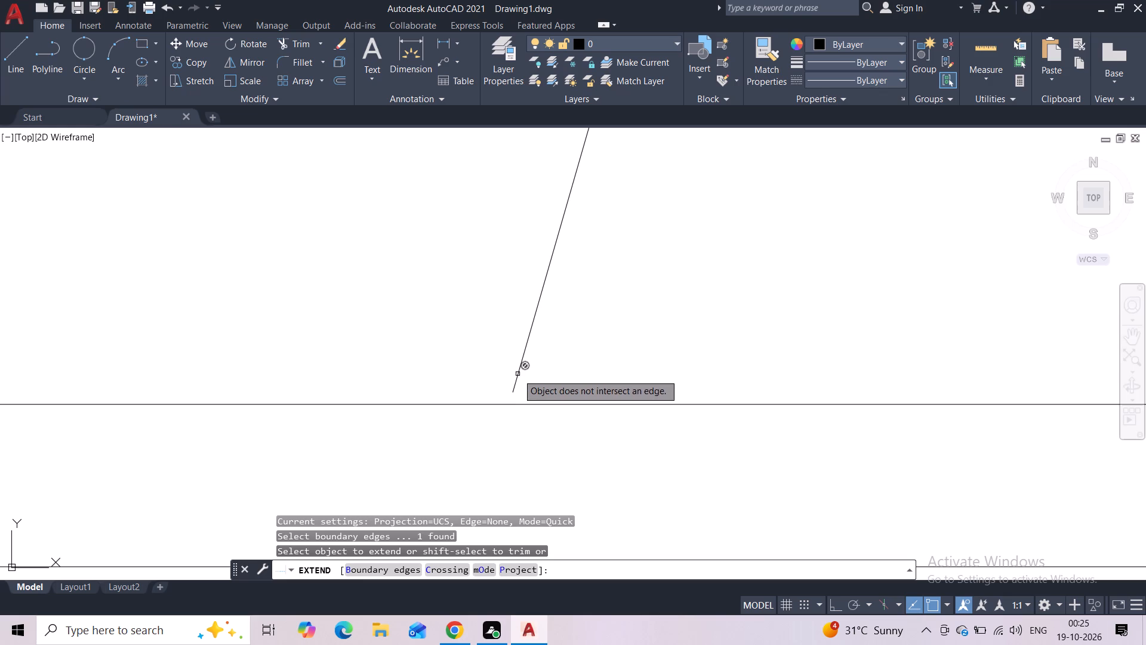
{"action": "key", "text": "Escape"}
Draw a short line from the lower end of the left tower dome's inner left rib to the dome's base line.
{"action": "left_click", "coordinate": [18, 67]}
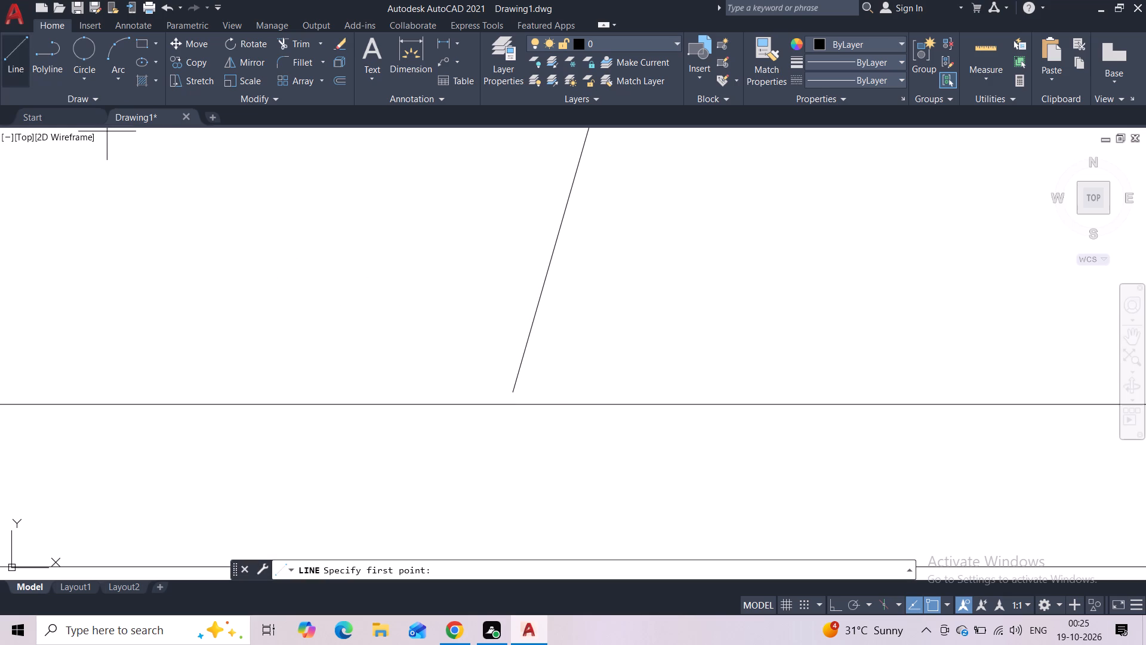
{"action": "scroll", "coordinate": [509, 400], "scroll_direction": "up", "scroll_amount": 5}
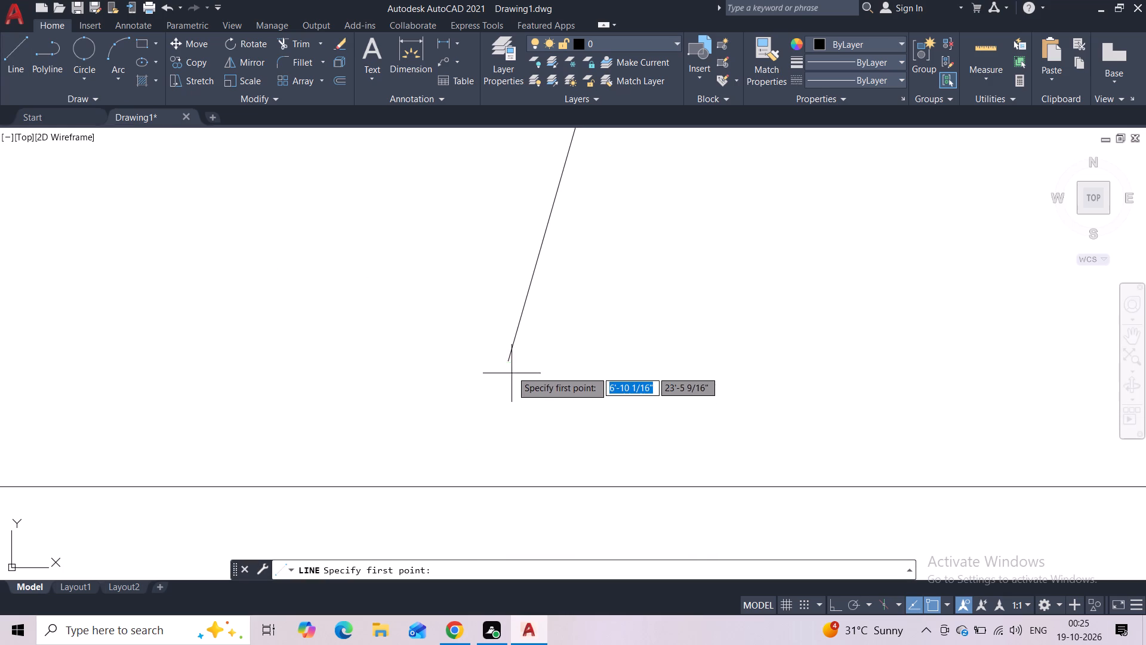
{"action": "left_click", "coordinate": [509, 361]}
{"action": "left_click", "coordinate": [473, 488]}
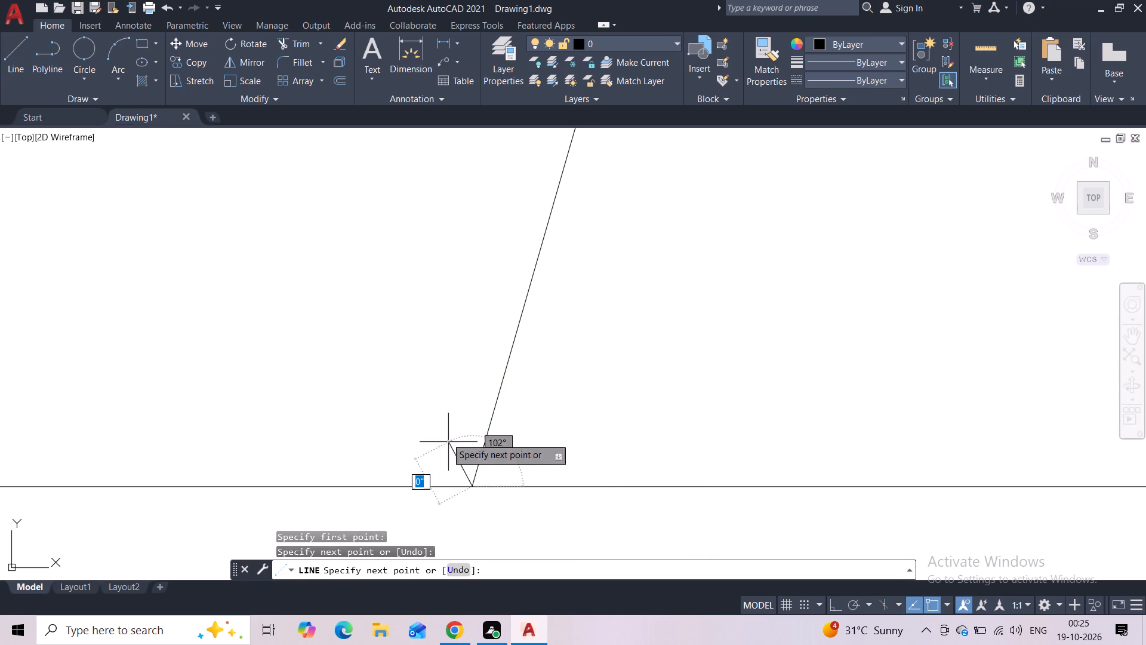
{"action": "key", "text": "Escape"}
Draw a short line from the lower end of the left tower dome's outer left rib to the dome's base line.
{"action": "middle_click_drag", "start_coordinate": [436, 414], "coordinate": [449, 416]}
{"action": "scroll", "coordinate": [449, 416], "scroll_direction": "down", "scroll_amount": 3}
{"action": "scroll", "coordinate": [505, 394], "scroll_direction": "down", "scroll_amount": 6}
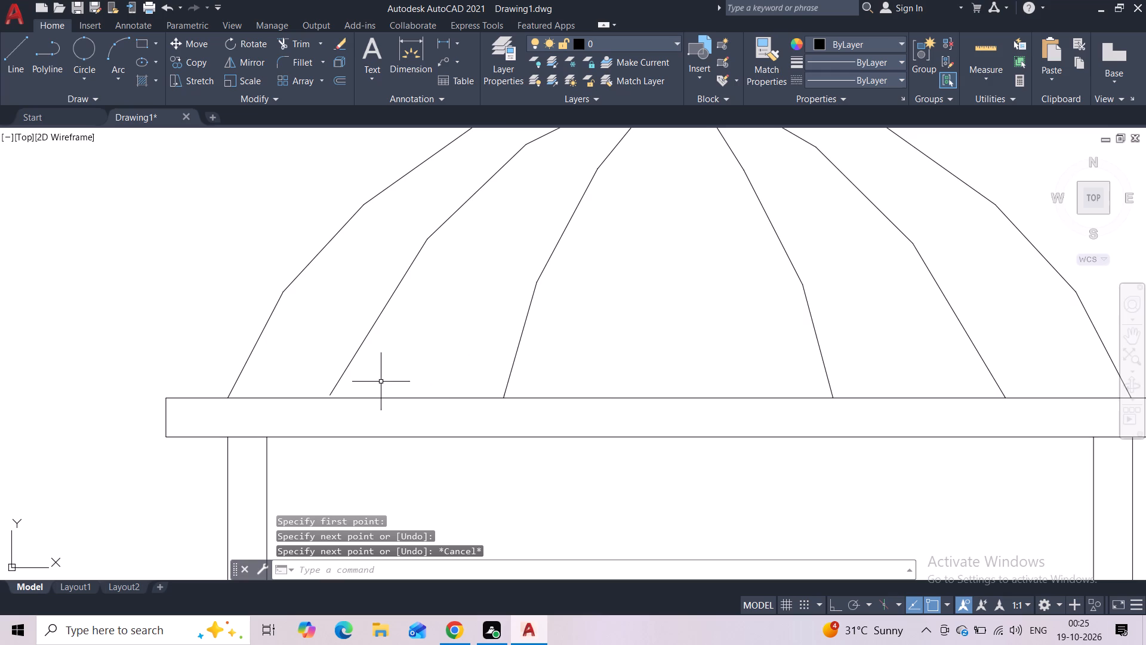
{"action": "scroll", "coordinate": [321, 404], "scroll_direction": "up", "scroll_amount": 3}
{"action": "scroll", "coordinate": [329, 357], "scroll_direction": "up", "scroll_amount": 4}
{"action": "scroll", "coordinate": [412, 442], "scroll_direction": "up", "scroll_amount": 1}
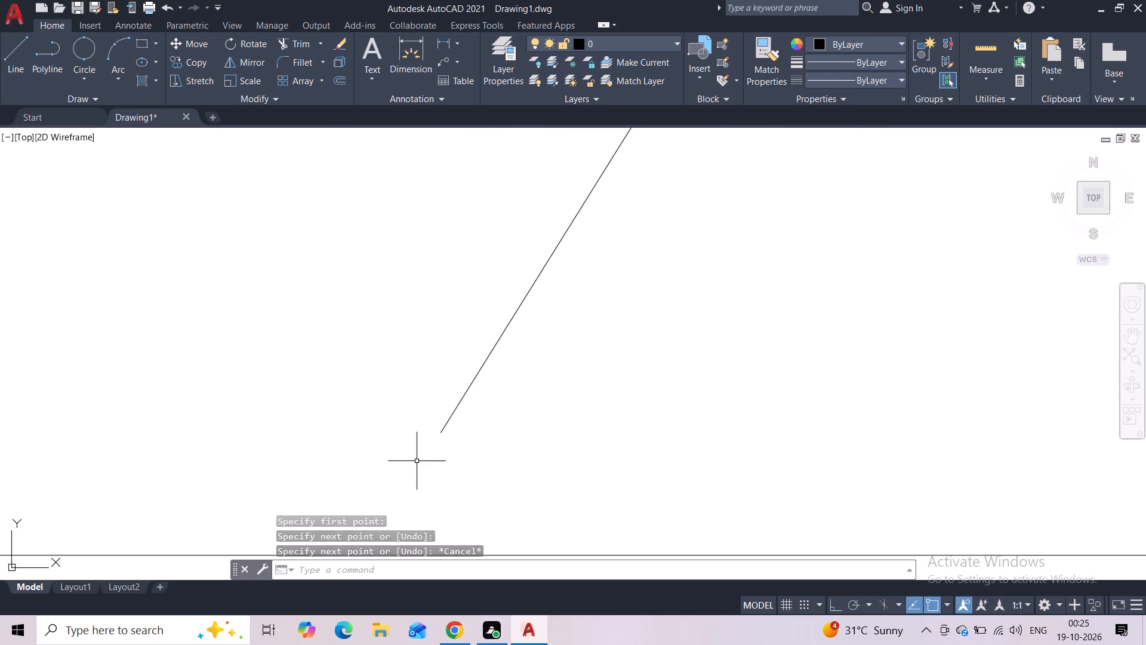
{"action": "middle_click_drag", "start_coordinate": [417, 462], "coordinate": [408, 336]}
{"action": "key", "text": "space"}
{"action": "left_click", "coordinate": [430, 309]}
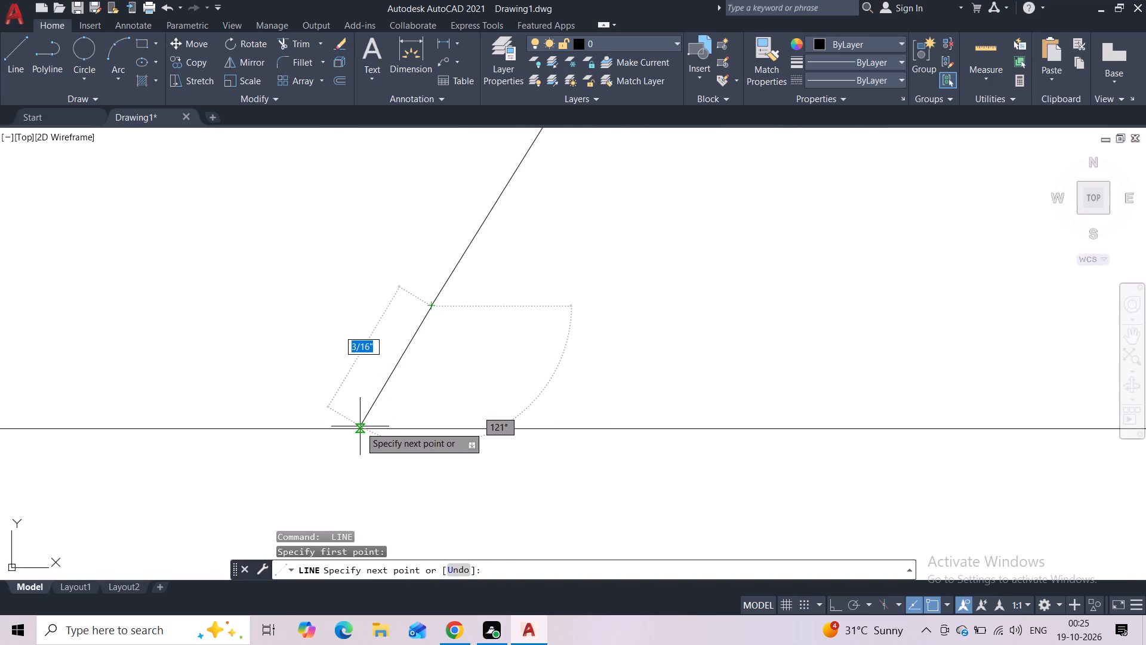
{"action": "left_click", "coordinate": [358, 428]}
{"action": "key", "text": "Escape"}
Erase the loose dome outline with its centre line floating above the left tower.
{"action": "scroll", "coordinate": [352, 332], "scroll_direction": "down", "scroll_amount": 4}
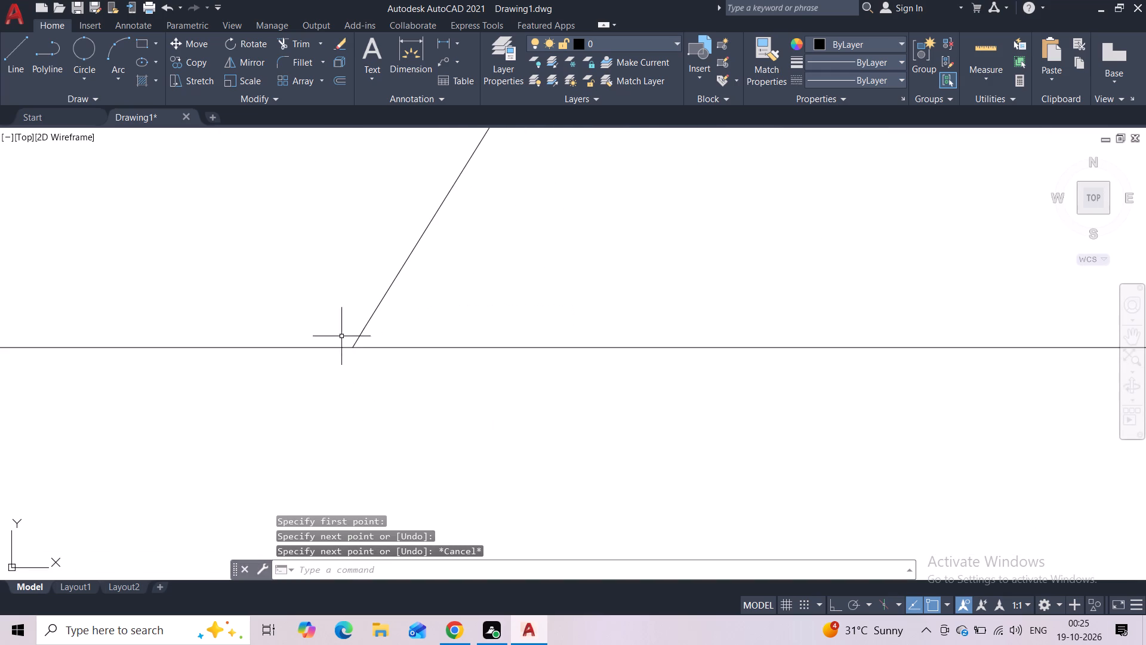
{"action": "scroll", "coordinate": [249, 334], "scroll_direction": "down", "scroll_amount": 3}
{"action": "scroll", "coordinate": [777, 320], "scroll_direction": "down", "scroll_amount": 2}
{"action": "scroll", "coordinate": [907, 331], "scroll_direction": "up", "scroll_amount": 1}
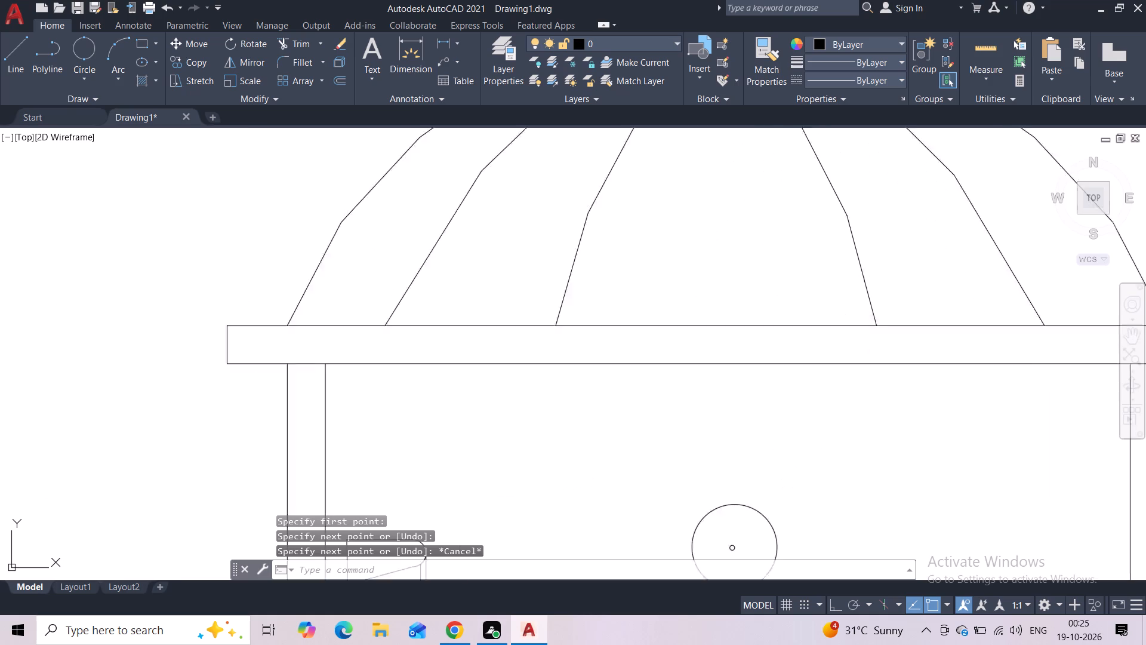
{"action": "scroll", "coordinate": [907, 331], "scroll_direction": "up", "scroll_amount": 1}
{"action": "middle_click_drag", "start_coordinate": [940, 329], "coordinate": [533, 368]}
{"action": "scroll", "coordinate": [774, 377], "scroll_direction": "up", "scroll_amount": 3}
{"action": "scroll", "coordinate": [776, 376], "scroll_direction": "down", "scroll_amount": 11}
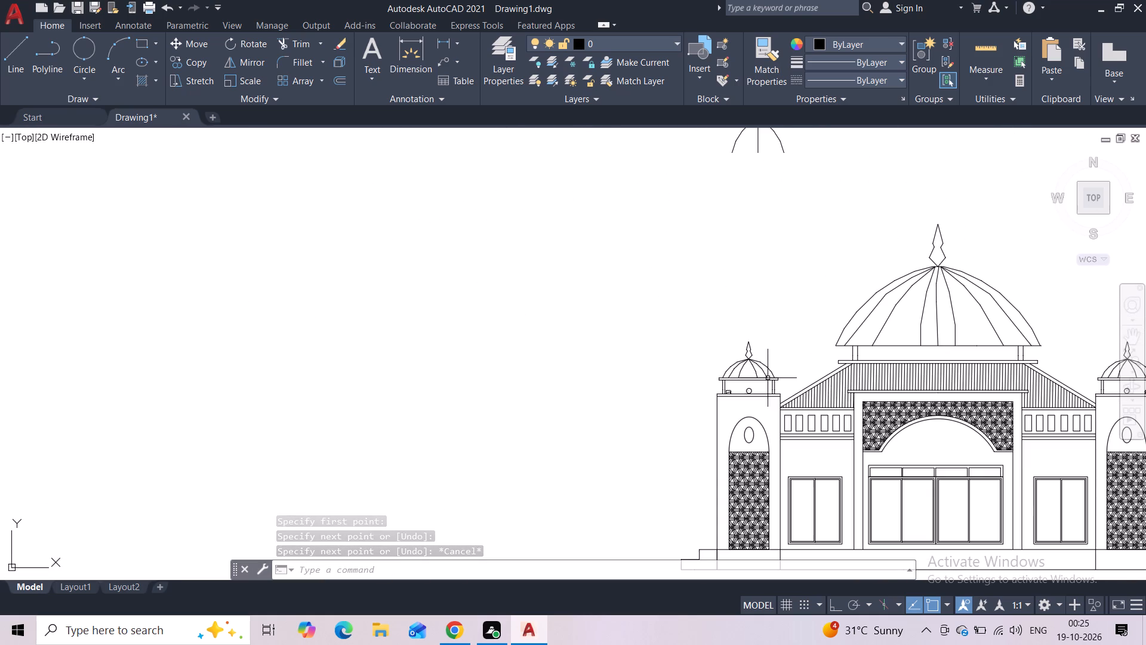
{"action": "scroll", "coordinate": [769, 318], "scroll_direction": "down", "scroll_amount": 2}
{"action": "middle_click_drag", "start_coordinate": [769, 318], "coordinate": [630, 312]}
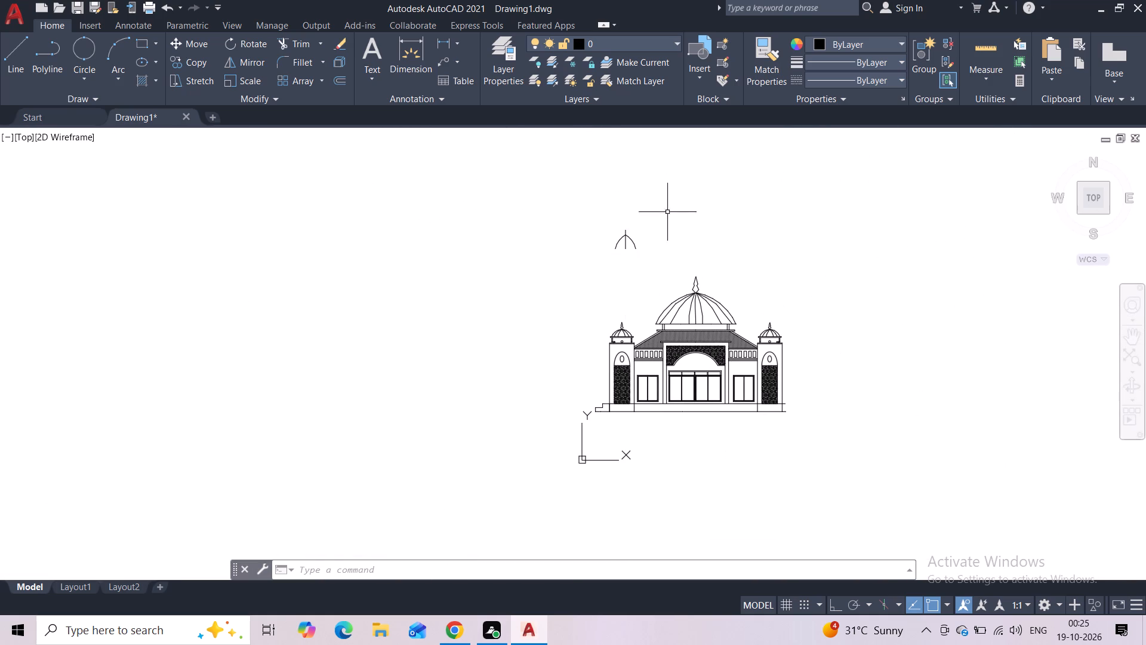
{"action": "left_click", "coordinate": [667, 212]}
{"action": "left_click", "coordinate": [608, 270]}
{"action": "key", "text": "Delete"}
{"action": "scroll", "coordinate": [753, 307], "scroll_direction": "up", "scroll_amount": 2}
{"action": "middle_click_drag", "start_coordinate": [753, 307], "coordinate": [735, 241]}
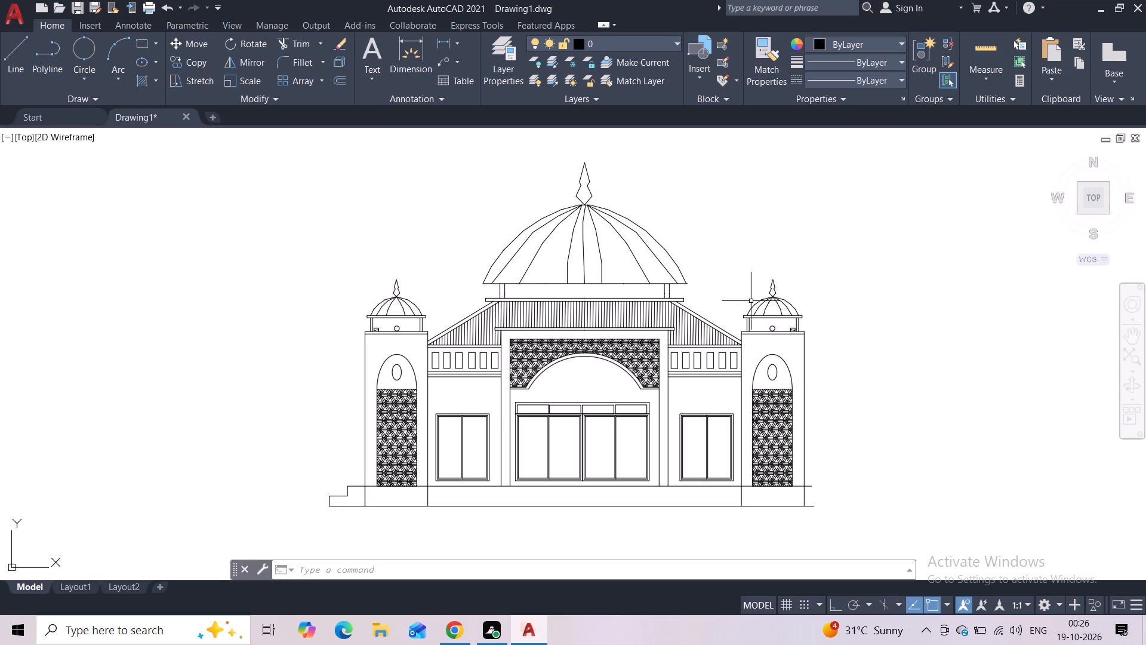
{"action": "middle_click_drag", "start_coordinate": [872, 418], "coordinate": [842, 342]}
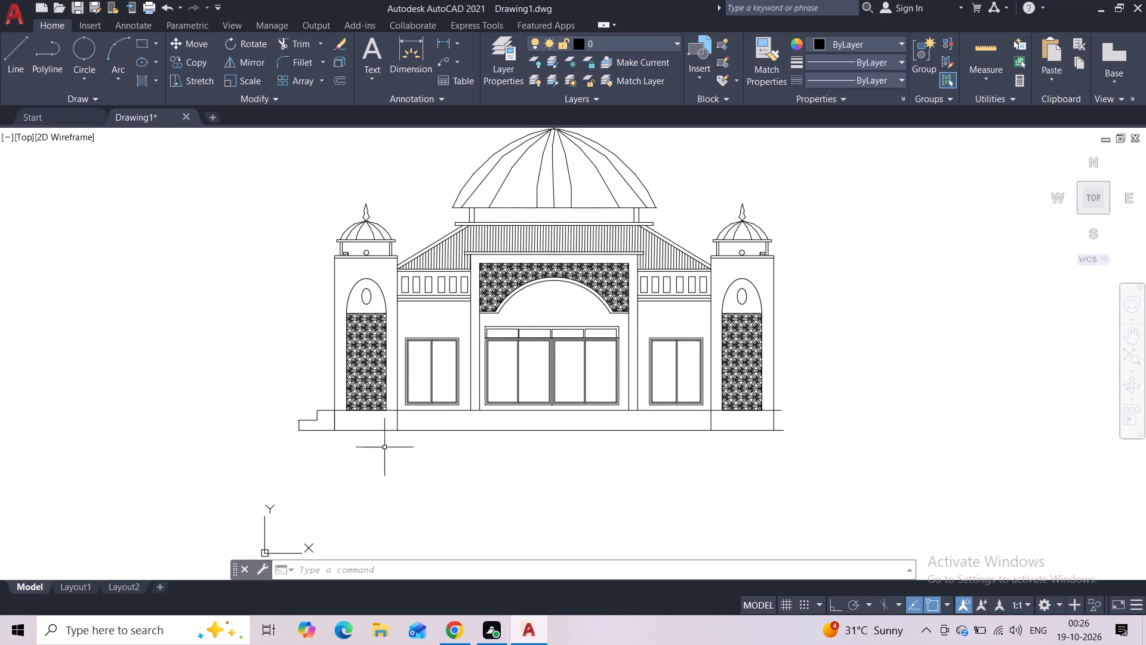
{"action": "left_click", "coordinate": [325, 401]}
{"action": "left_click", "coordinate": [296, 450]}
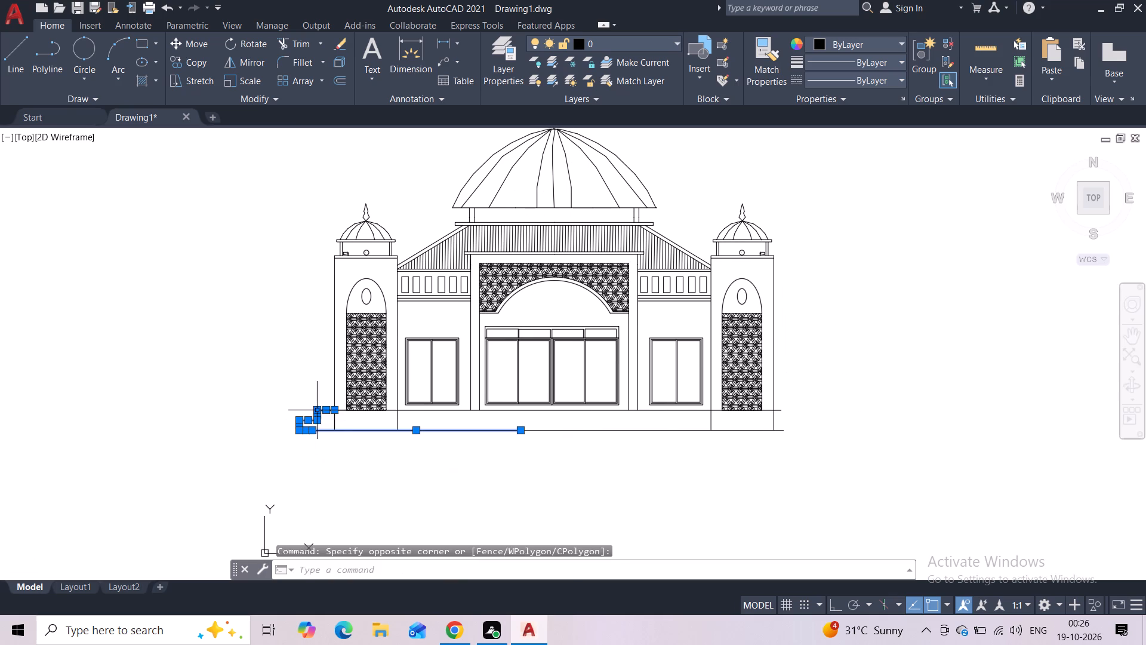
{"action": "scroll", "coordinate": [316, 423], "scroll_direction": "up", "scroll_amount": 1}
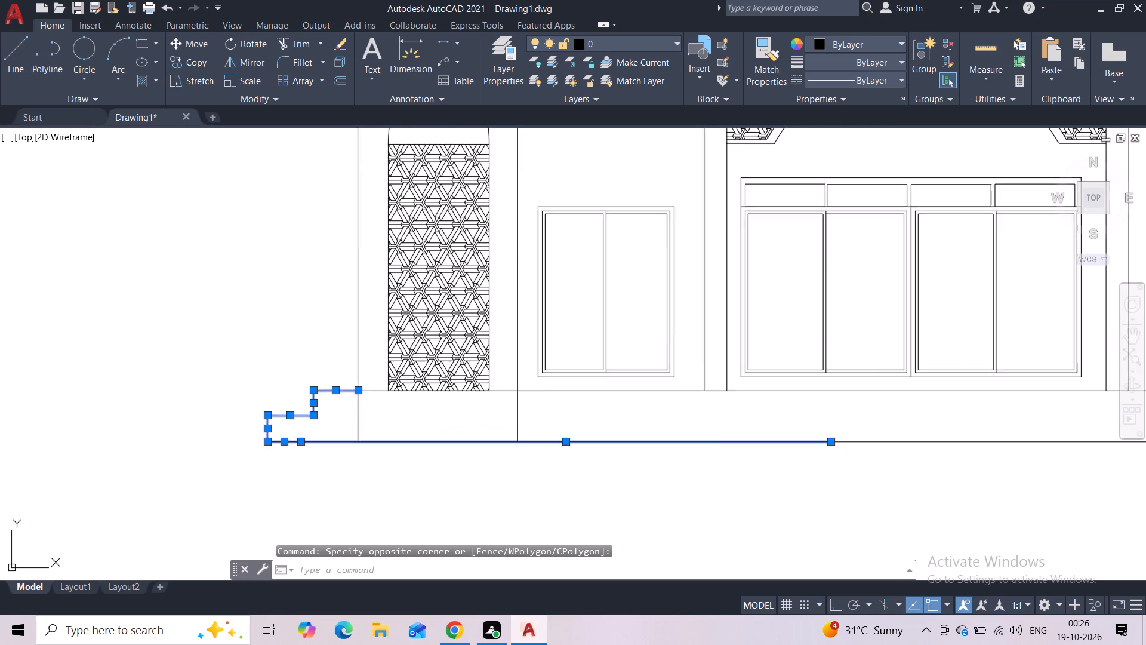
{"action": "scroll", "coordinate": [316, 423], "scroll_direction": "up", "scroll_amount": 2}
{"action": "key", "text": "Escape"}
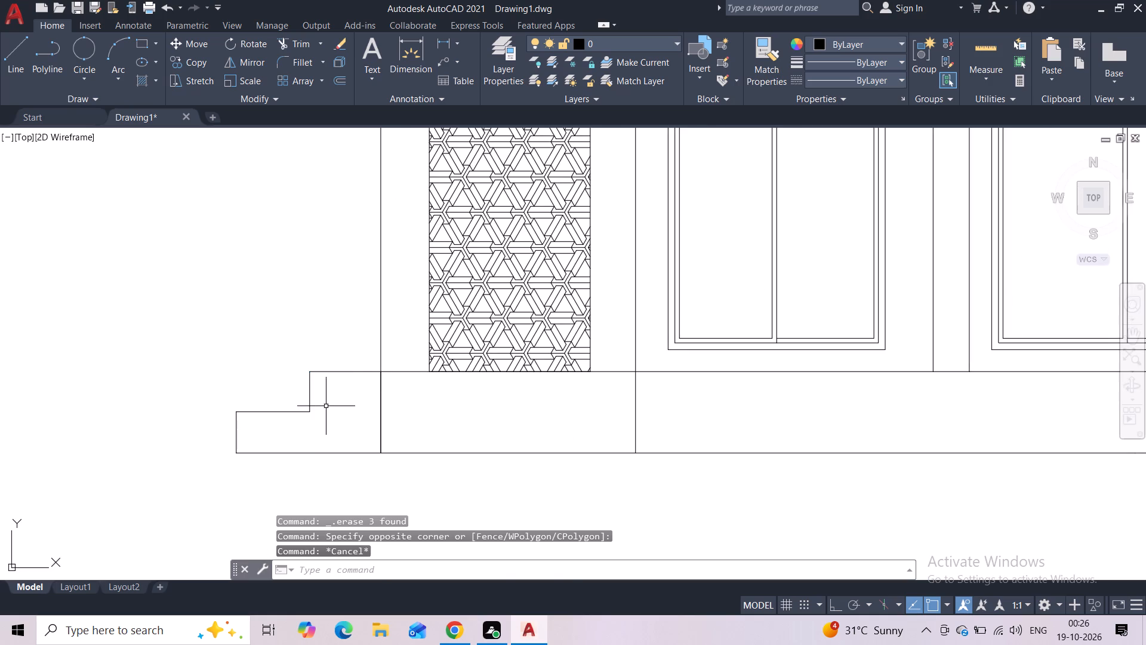
Copy the stair profile from the plinth's left end, based at its bottom corner, to just beyond the plinth's right end.
{"action": "left_click", "coordinate": [336, 365]}
{"action": "left_click", "coordinate": [221, 438]}
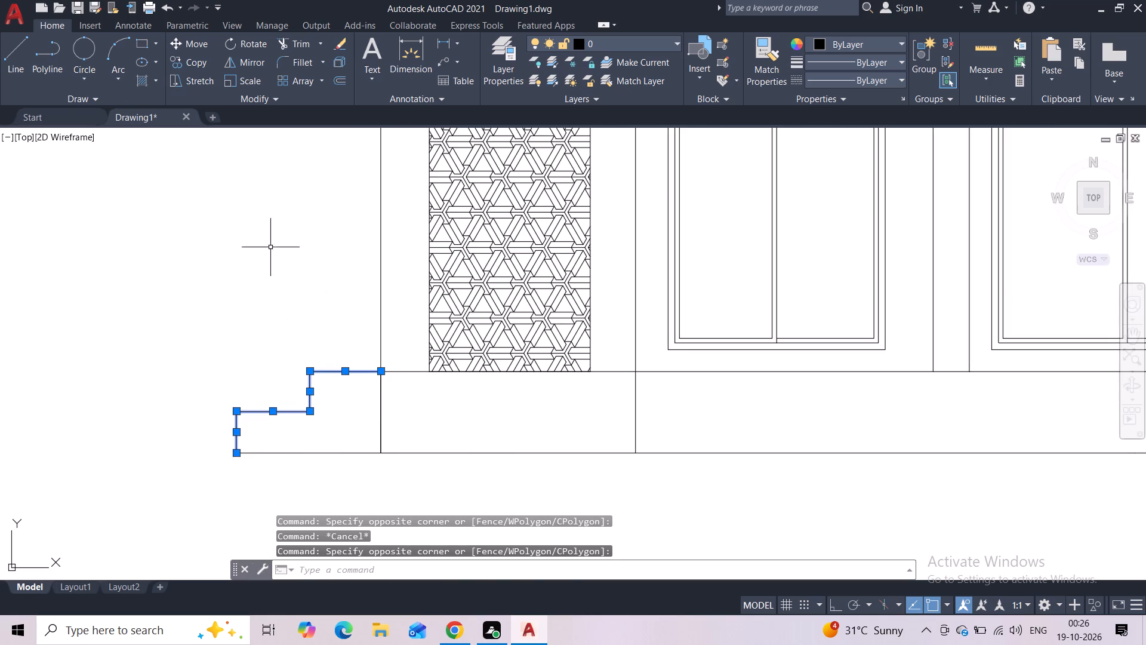
{"action": "left_click", "coordinate": [191, 59]}
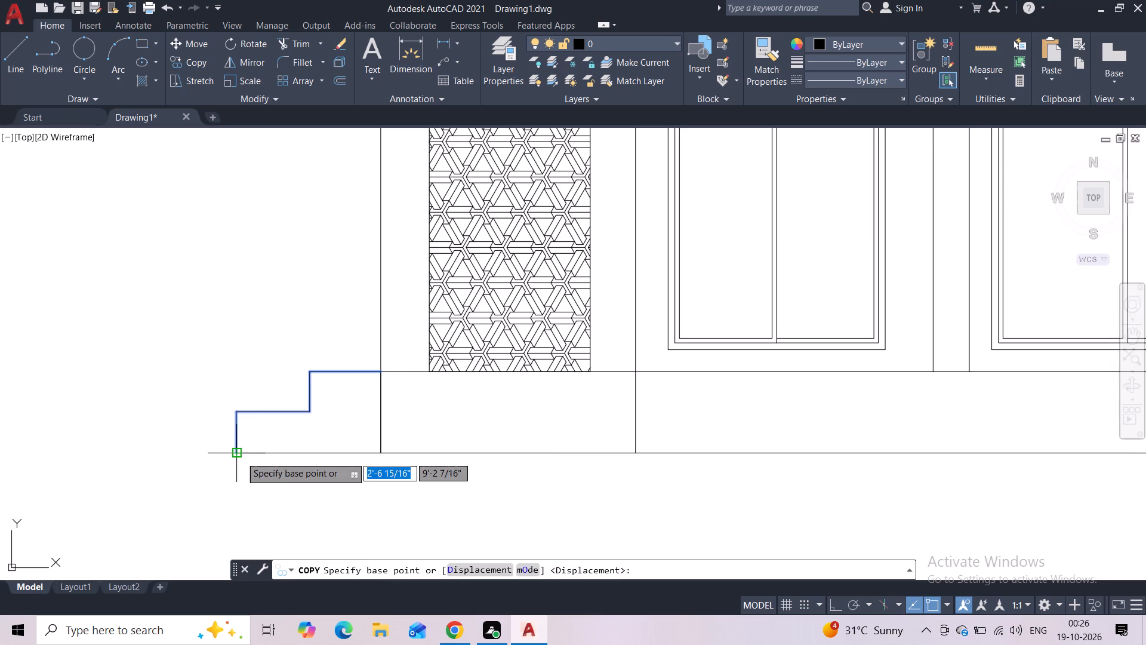
{"action": "left_click", "coordinate": [241, 456]}
{"action": "middle_click_drag", "start_coordinate": [429, 425], "coordinate": [48, 339]}
{"action": "scroll", "coordinate": [571, 303], "scroll_direction": "down", "scroll_amount": 2}
{"action": "middle_click_drag", "start_coordinate": [747, 421], "coordinate": [344, 431]}
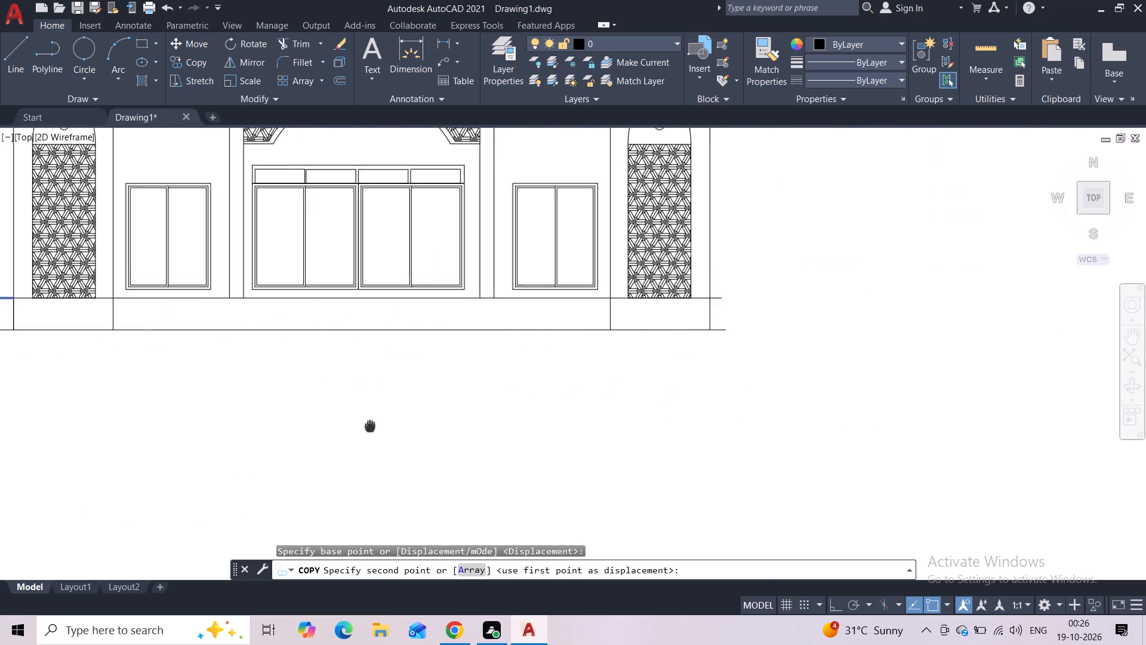
{"action": "middle_click_drag", "start_coordinate": [344, 431], "coordinate": [337, 433]}
{"action": "scroll", "coordinate": [658, 320], "scroll_direction": "up", "scroll_amount": 2}
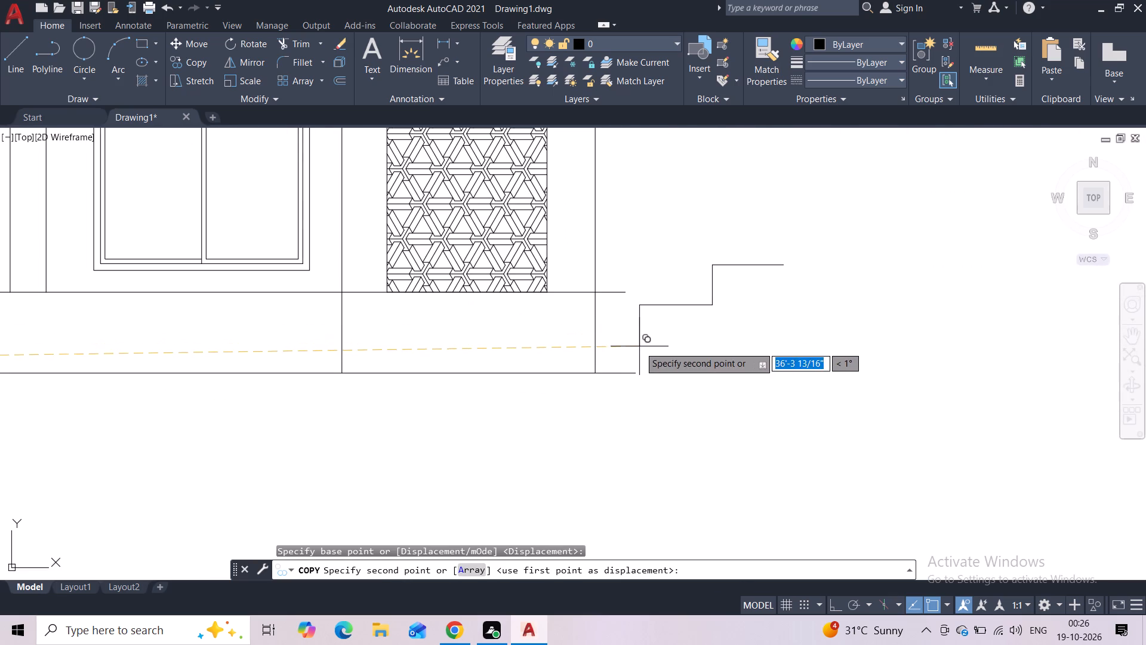
{"action": "left_click", "coordinate": [674, 339]}
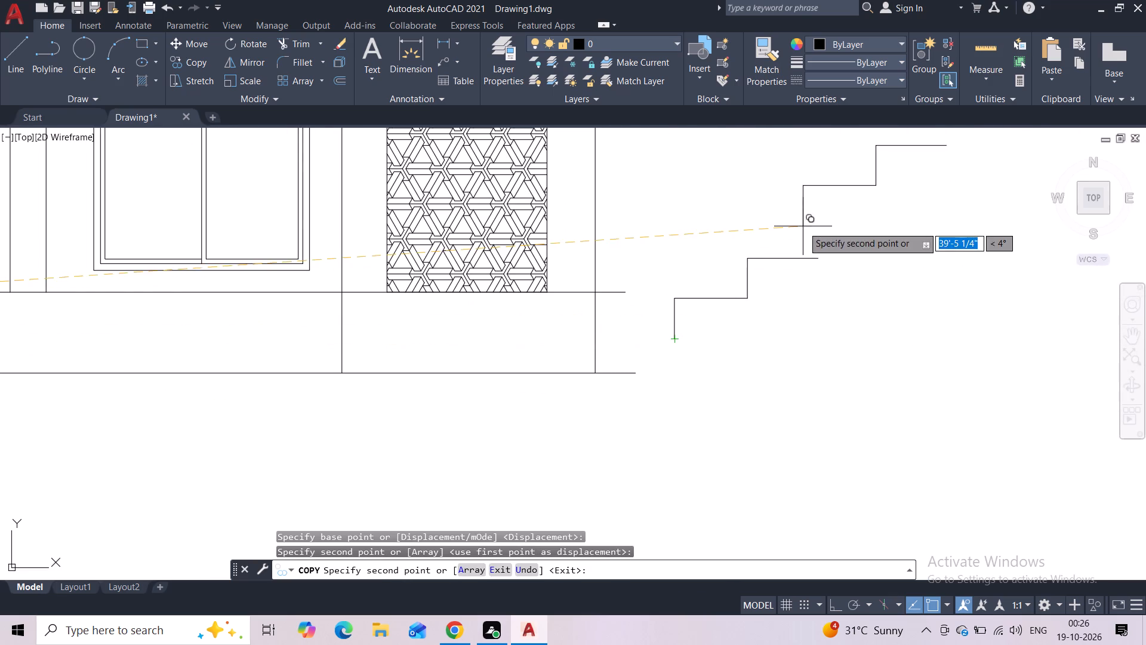
{"action": "key", "text": "Escape"}
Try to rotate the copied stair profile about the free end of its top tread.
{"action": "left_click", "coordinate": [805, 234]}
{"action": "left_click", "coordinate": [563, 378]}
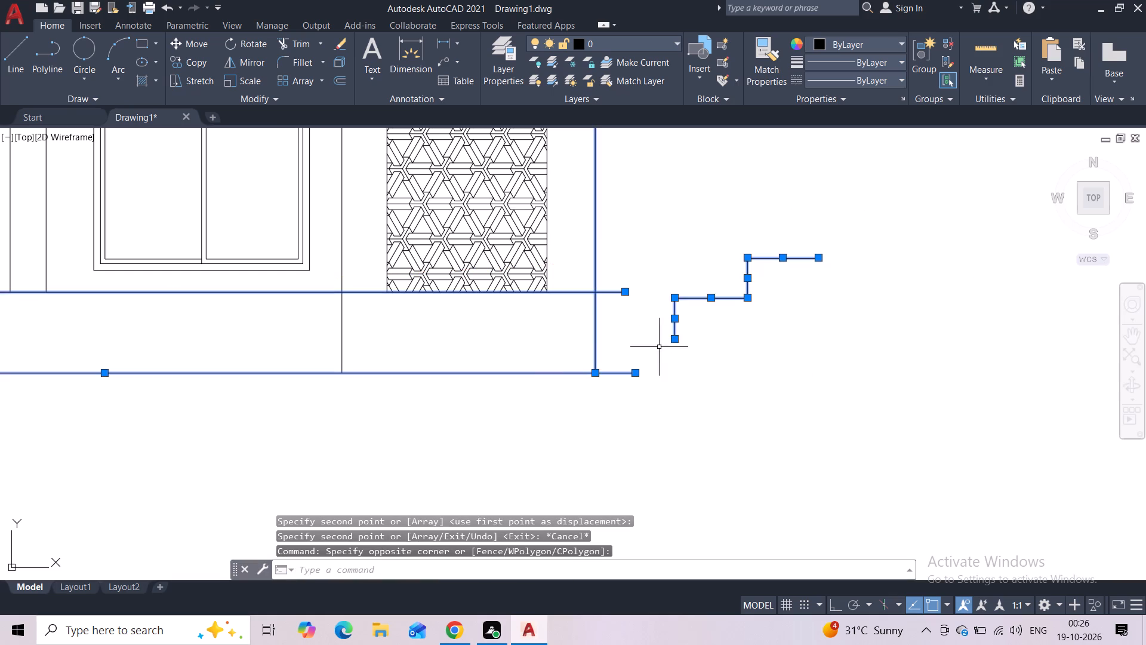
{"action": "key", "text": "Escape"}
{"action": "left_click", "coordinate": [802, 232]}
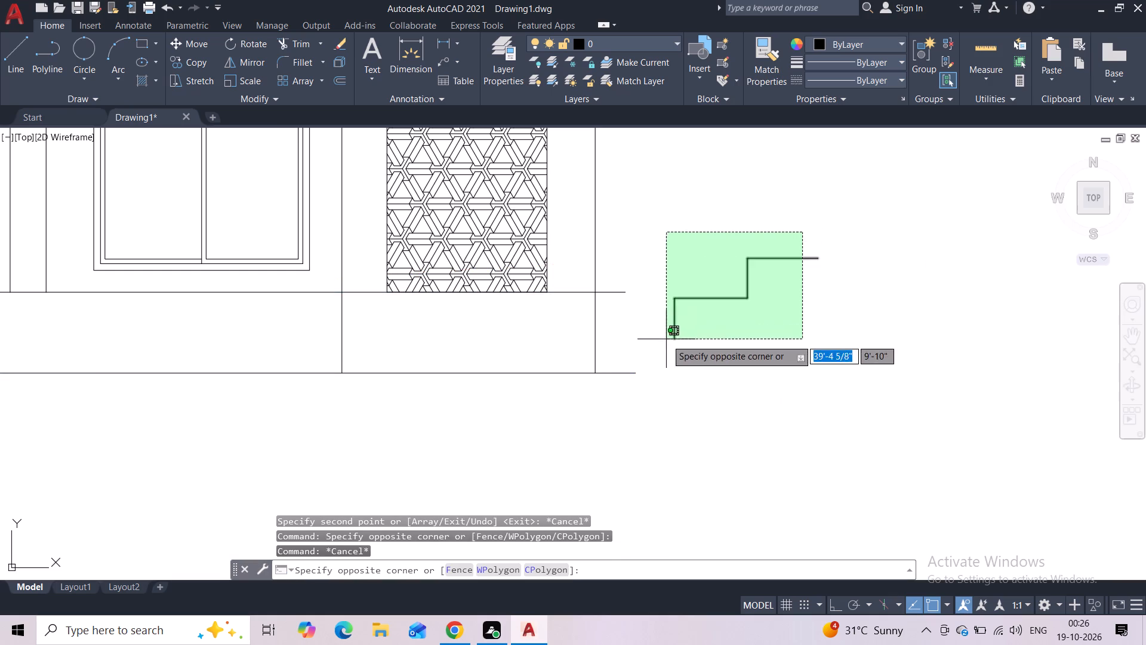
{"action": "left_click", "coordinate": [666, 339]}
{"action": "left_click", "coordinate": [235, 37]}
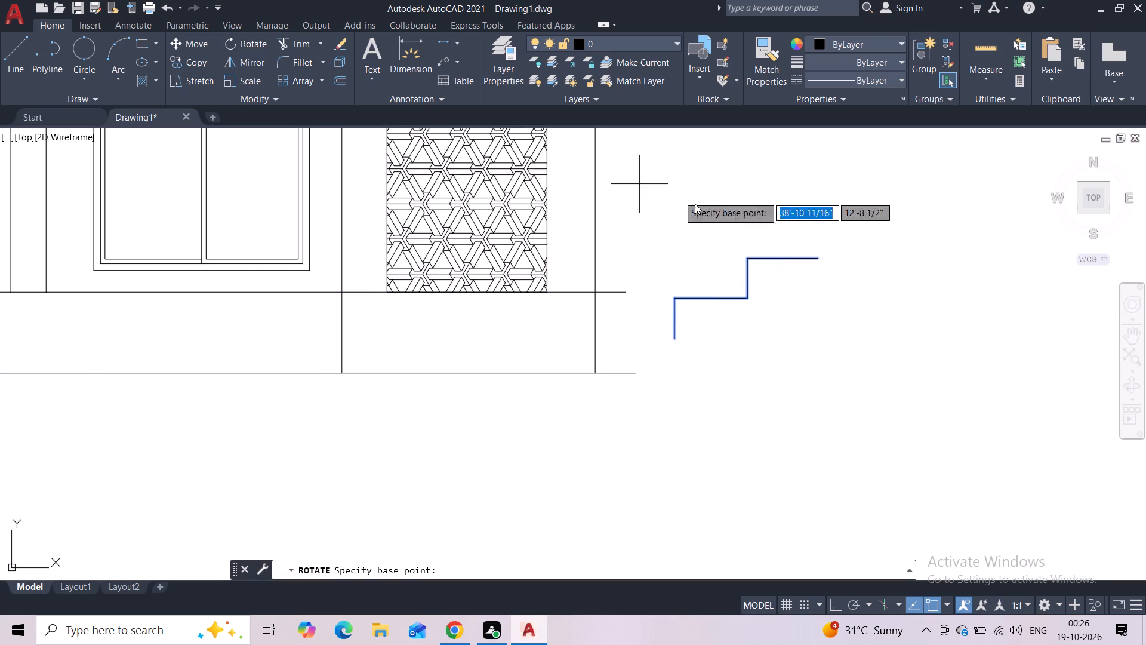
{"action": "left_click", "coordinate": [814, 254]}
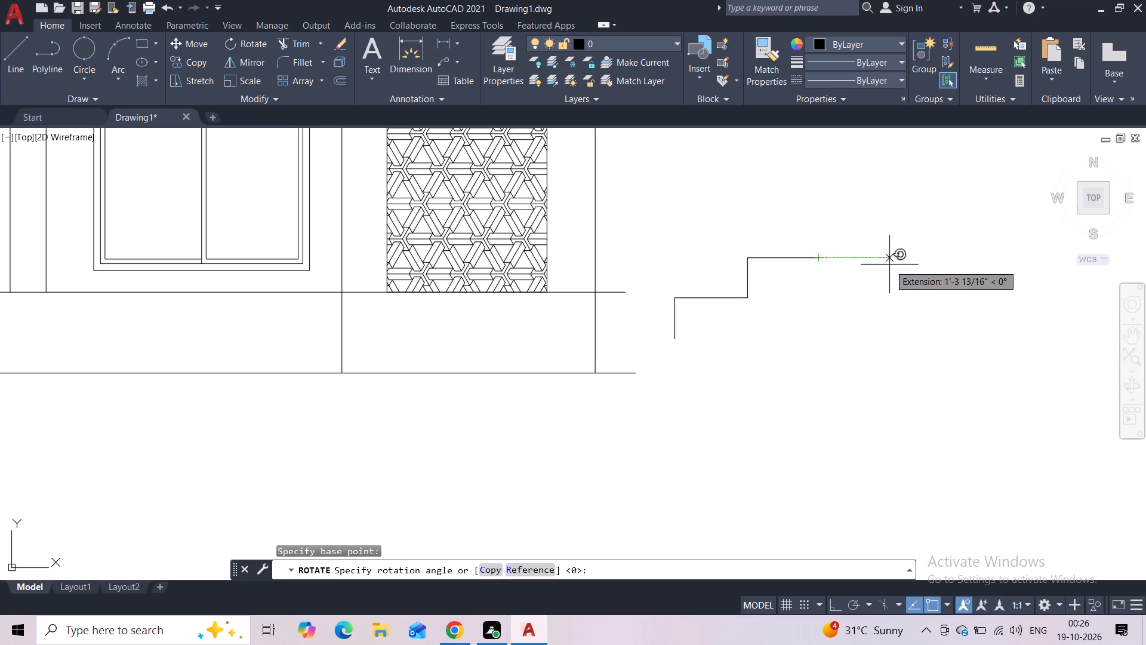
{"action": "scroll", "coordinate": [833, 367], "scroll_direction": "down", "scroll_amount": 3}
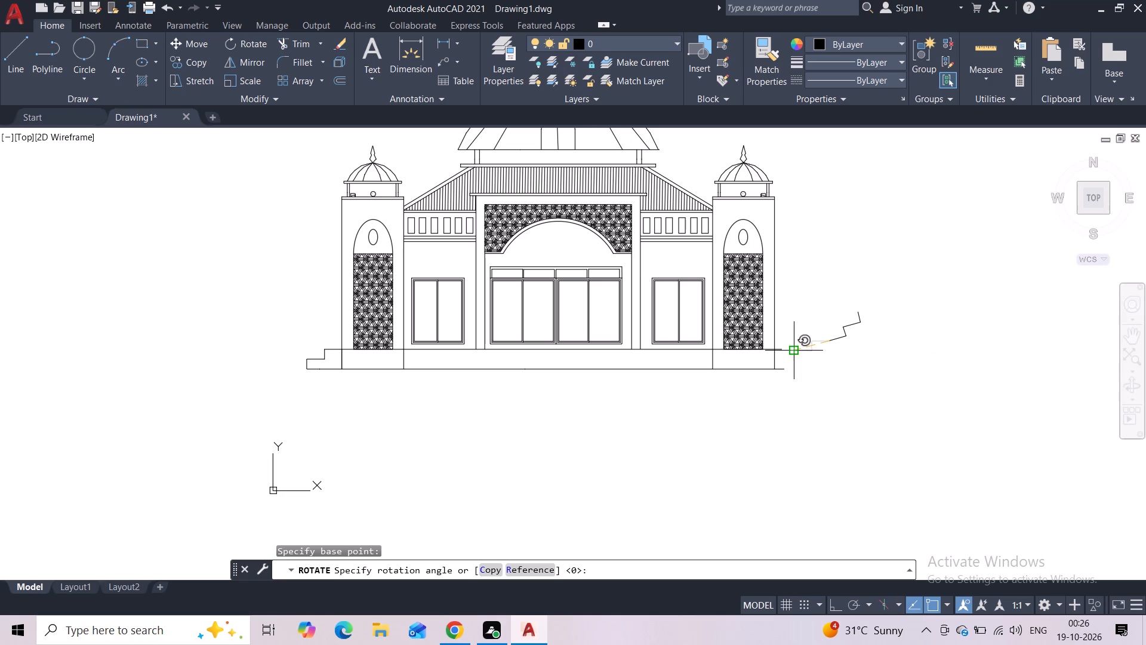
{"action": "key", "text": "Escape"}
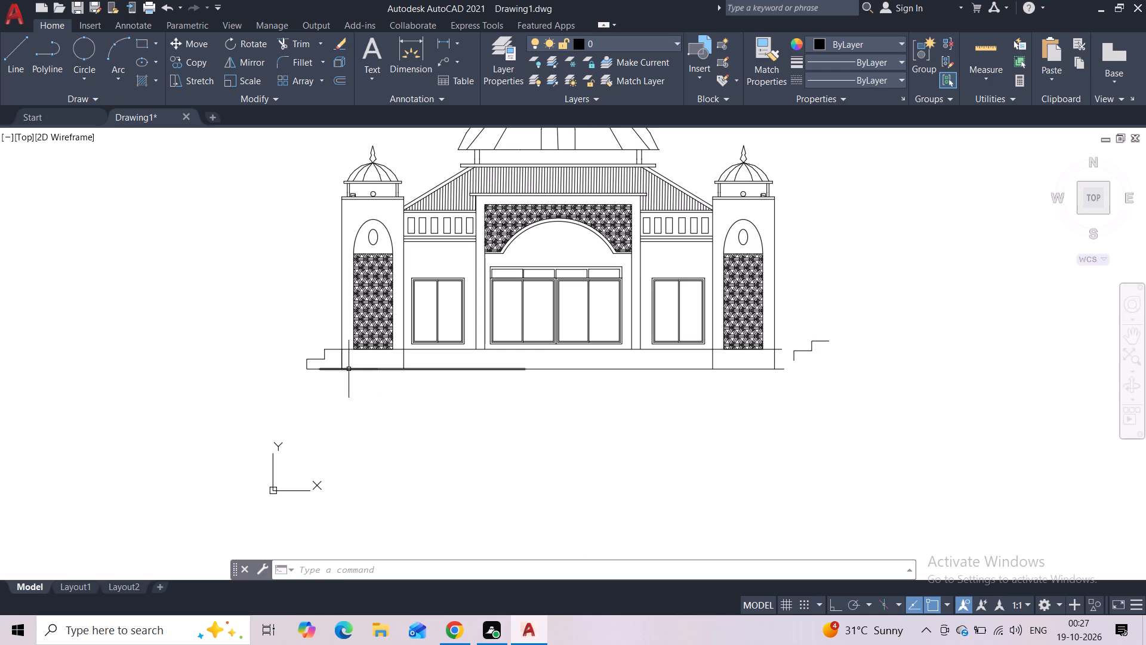
Mirror the left stair profile about a vertical axis through the plinth's midpoint, keeping the source objects.
{"action": "scroll", "coordinate": [342, 362], "scroll_direction": "up", "scroll_amount": 2}
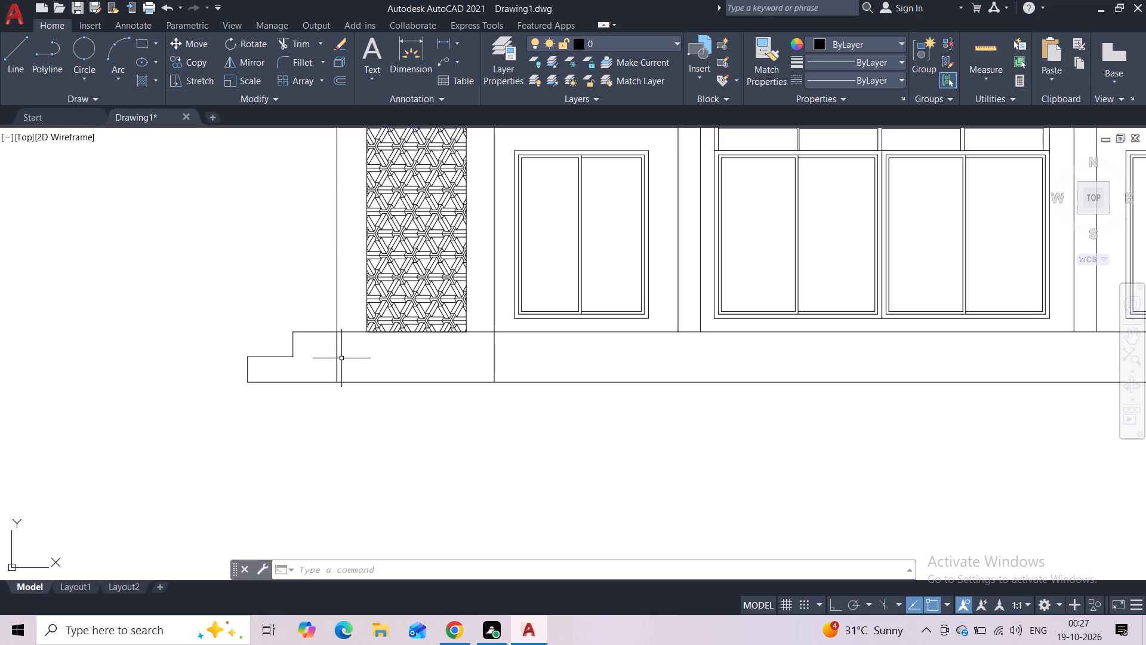
{"action": "scroll", "coordinate": [305, 318], "scroll_direction": "down", "scroll_amount": 3}
{"action": "scroll", "coordinate": [306, 327], "scroll_direction": "up", "scroll_amount": 2}
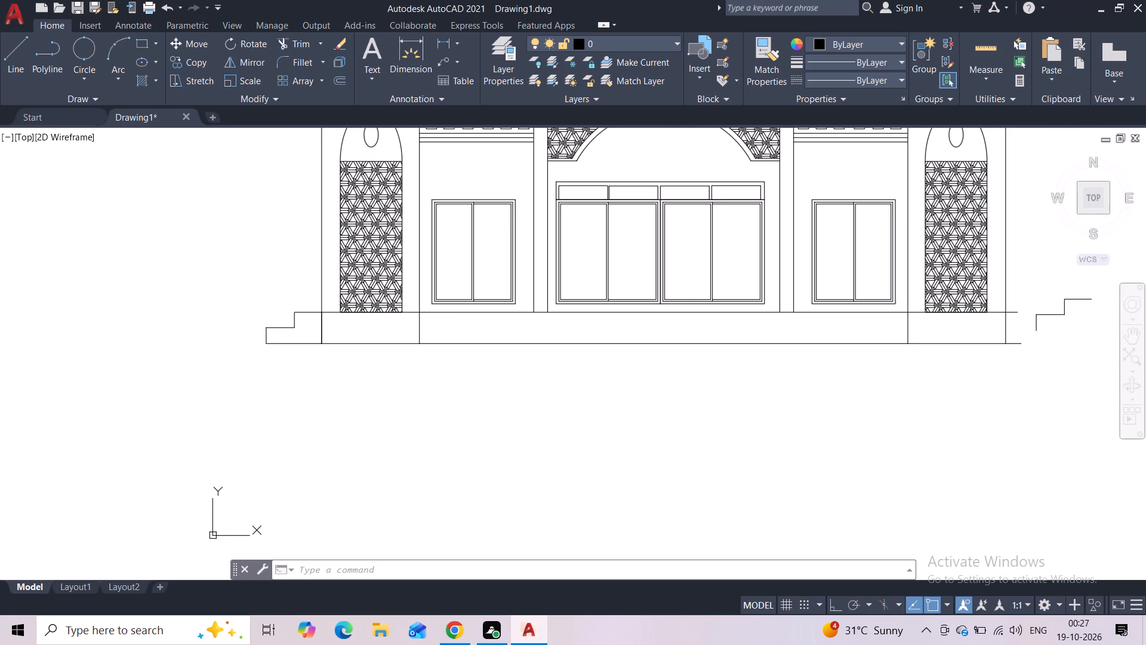
{"action": "scroll", "coordinate": [306, 327], "scroll_direction": "up", "scroll_amount": 2}
{"action": "left_click", "coordinate": [301, 271]}
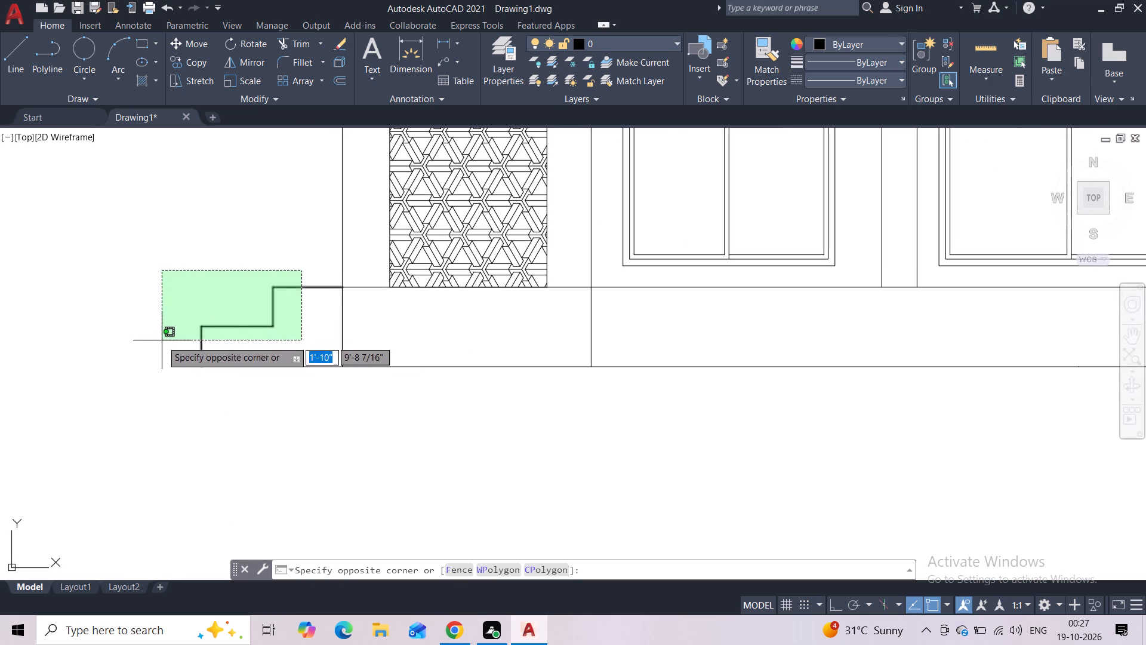
{"action": "left_click", "coordinate": [162, 340]}
{"action": "left_click", "coordinate": [247, 63]}
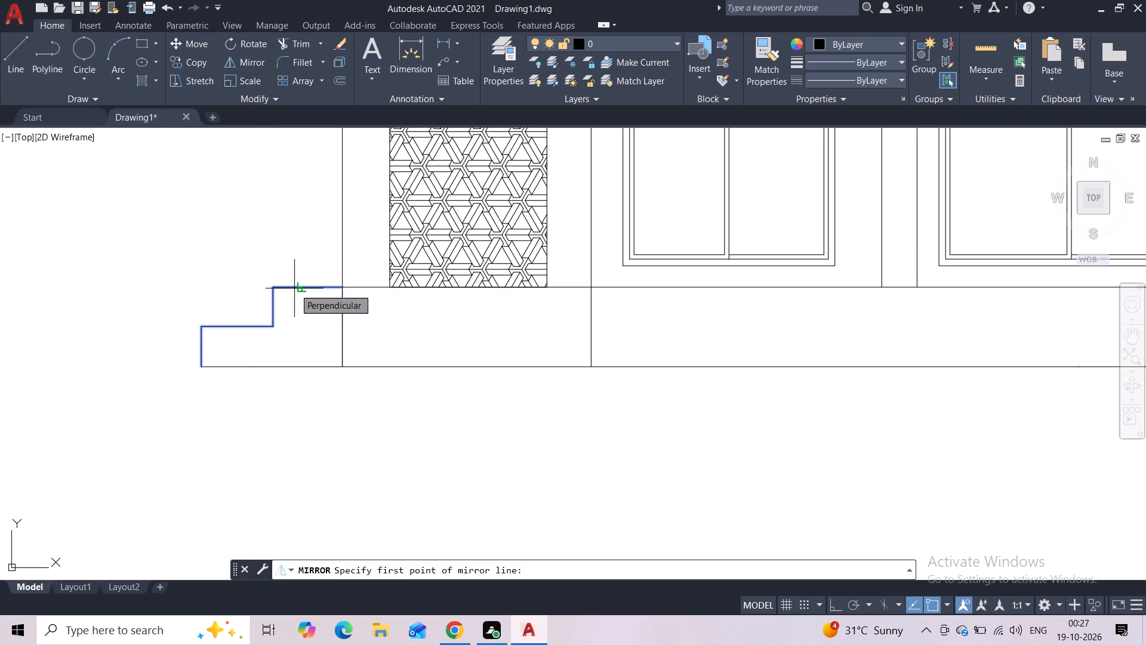
{"action": "scroll", "coordinate": [304, 320], "scroll_direction": "down", "scroll_amount": 2}
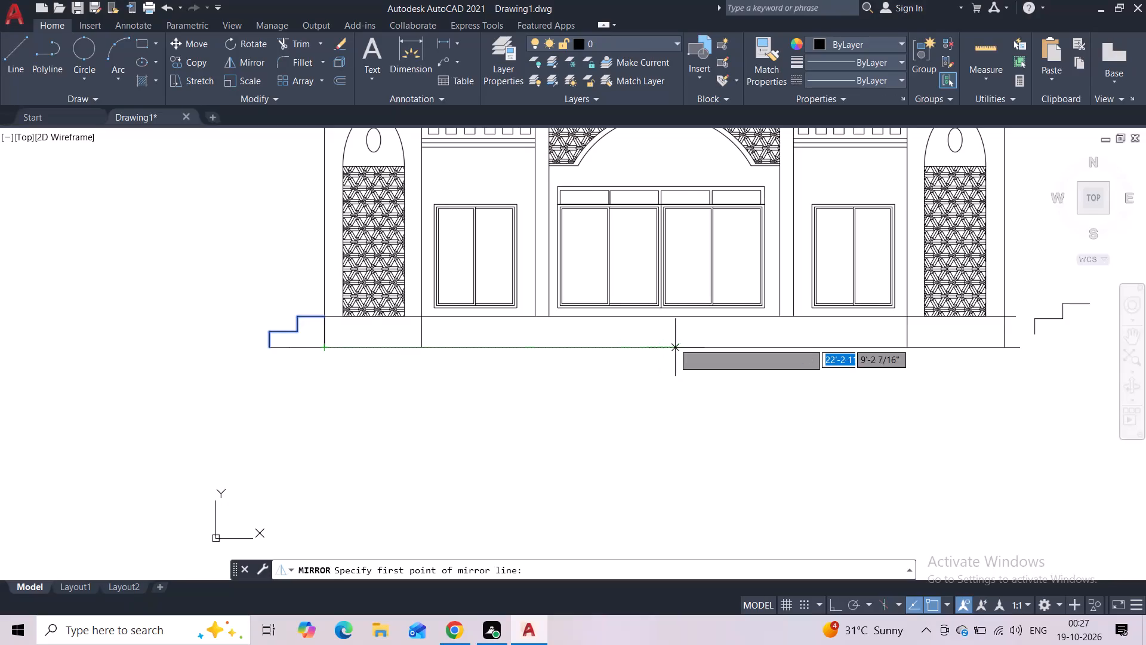
{"action": "left_click", "coordinate": [674, 318]}
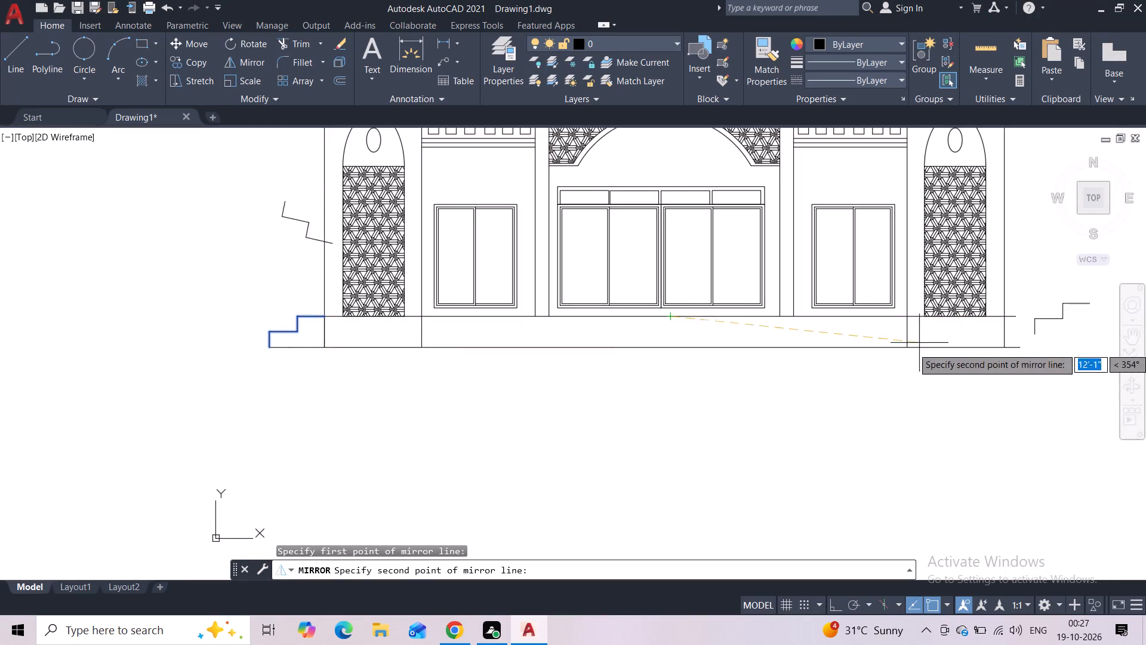
{"action": "middle_click_drag", "start_coordinate": [834, 449], "coordinate": [583, 447]}
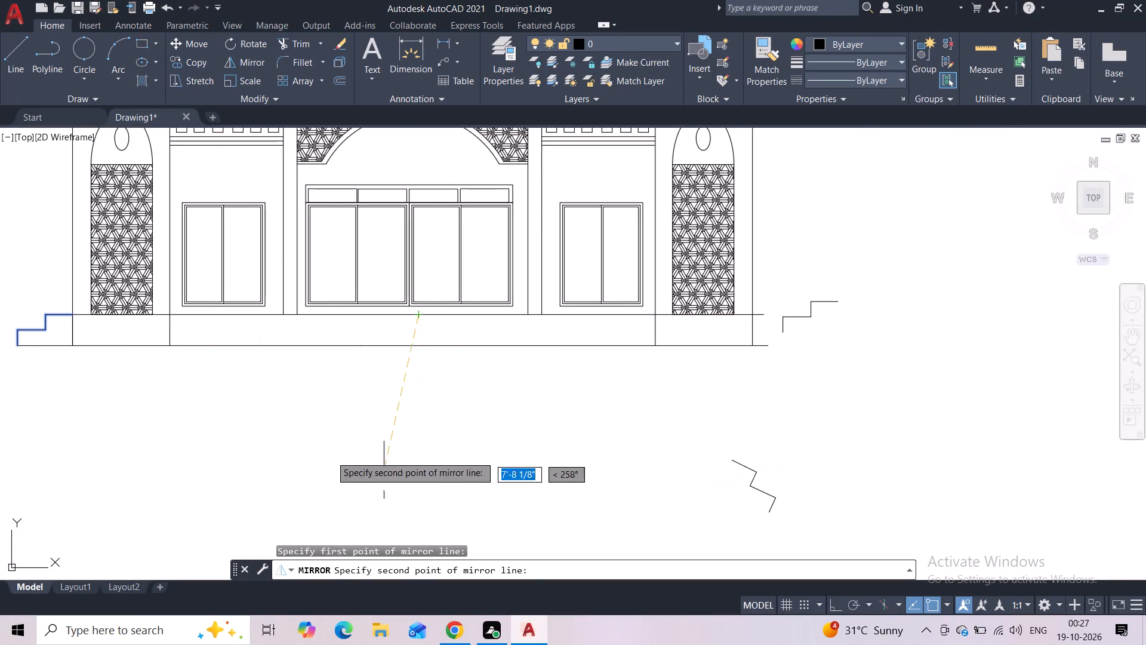
{"action": "left_click", "coordinate": [416, 425]}
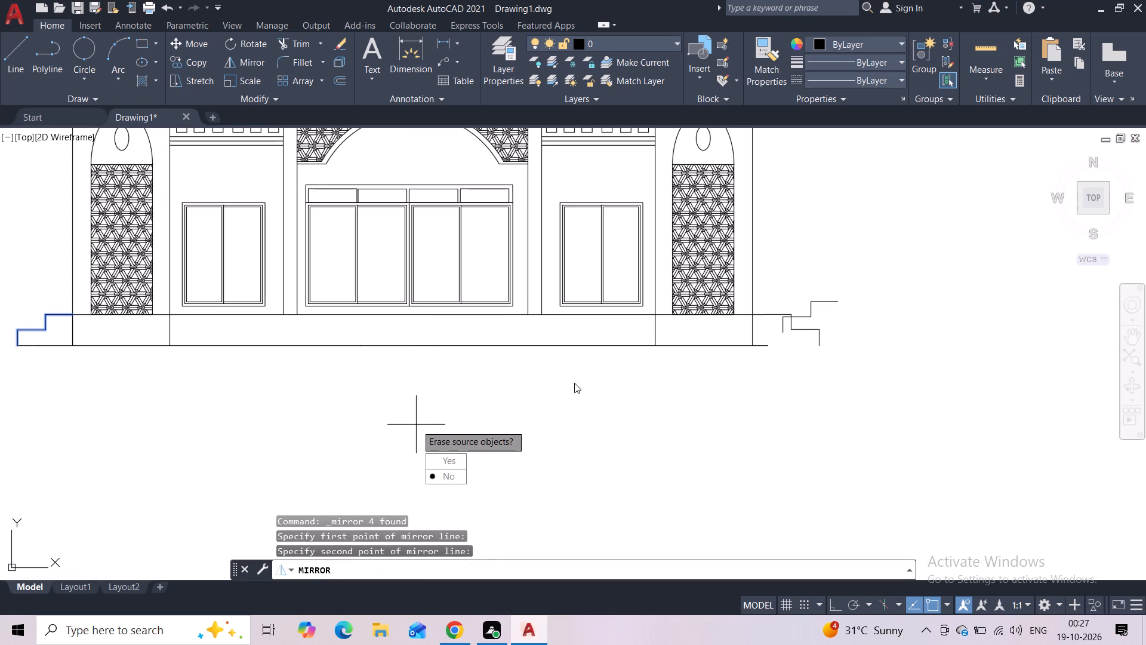
{"action": "left_click_drag", "start_coordinate": [451, 473], "coordinate": [416, 425]}
Erase the misplaced stair copy overlapping the mirrored stair beyond the plinth's right end.
{"action": "left_click", "coordinate": [848, 291]}
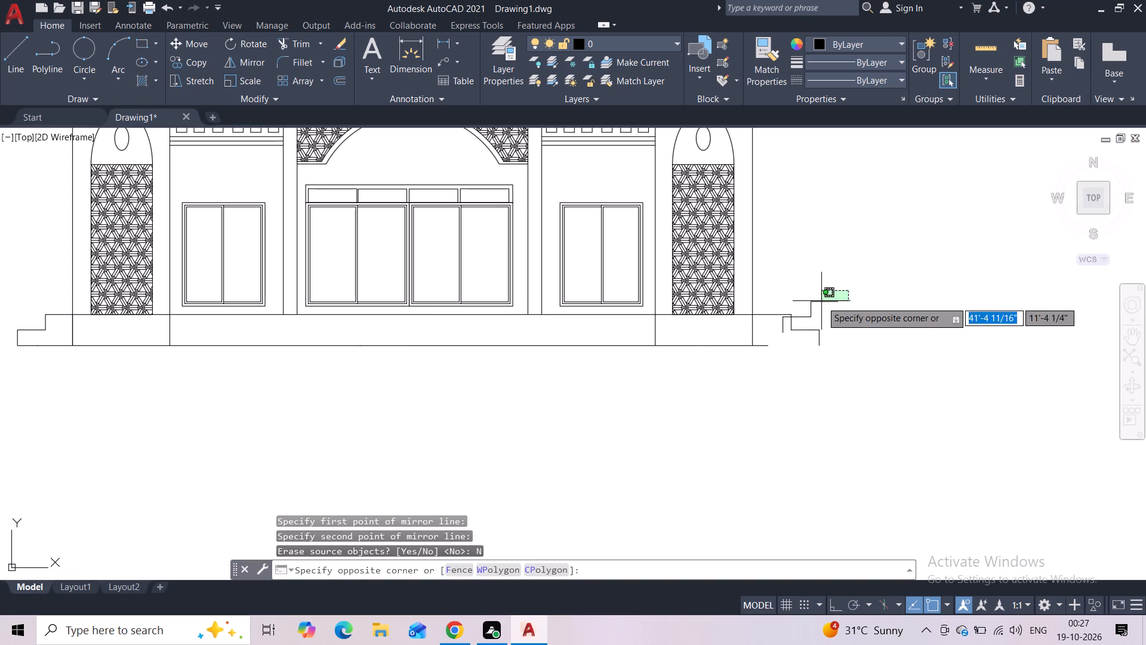
{"action": "scroll", "coordinate": [812, 317], "scroll_direction": "up", "scroll_amount": 4}
{"action": "left_click", "coordinate": [757, 334]}
{"action": "left_click", "coordinate": [630, 355]}
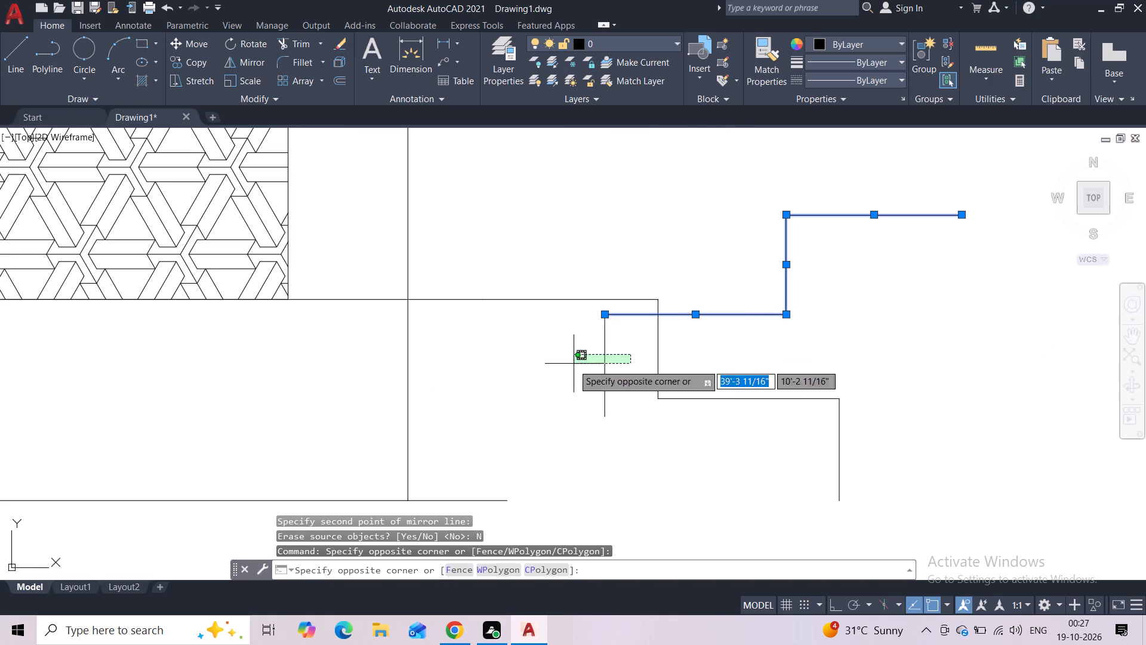
{"action": "left_click", "coordinate": [573, 364]}
{"action": "key", "text": "Delete"}
Draw a line from the right end of the plinth's base line to the mirrored stair's bottom outer corner.
{"action": "scroll", "coordinate": [492, 340], "scroll_direction": "down", "scroll_amount": 1}
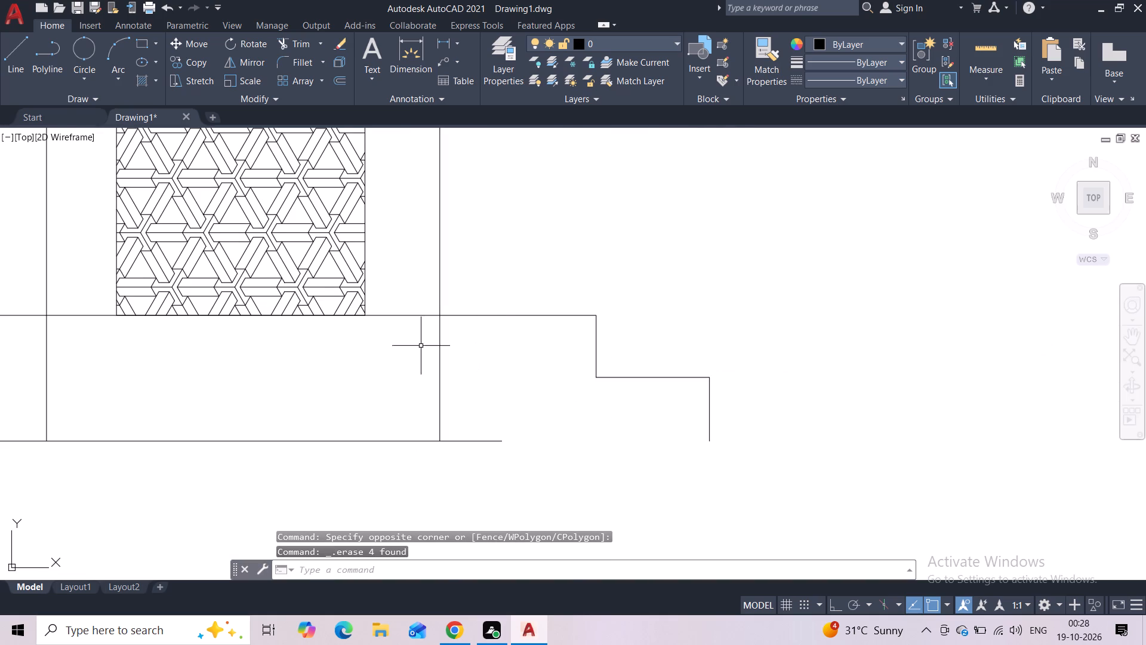
{"action": "left_click", "coordinate": [10, 69]}
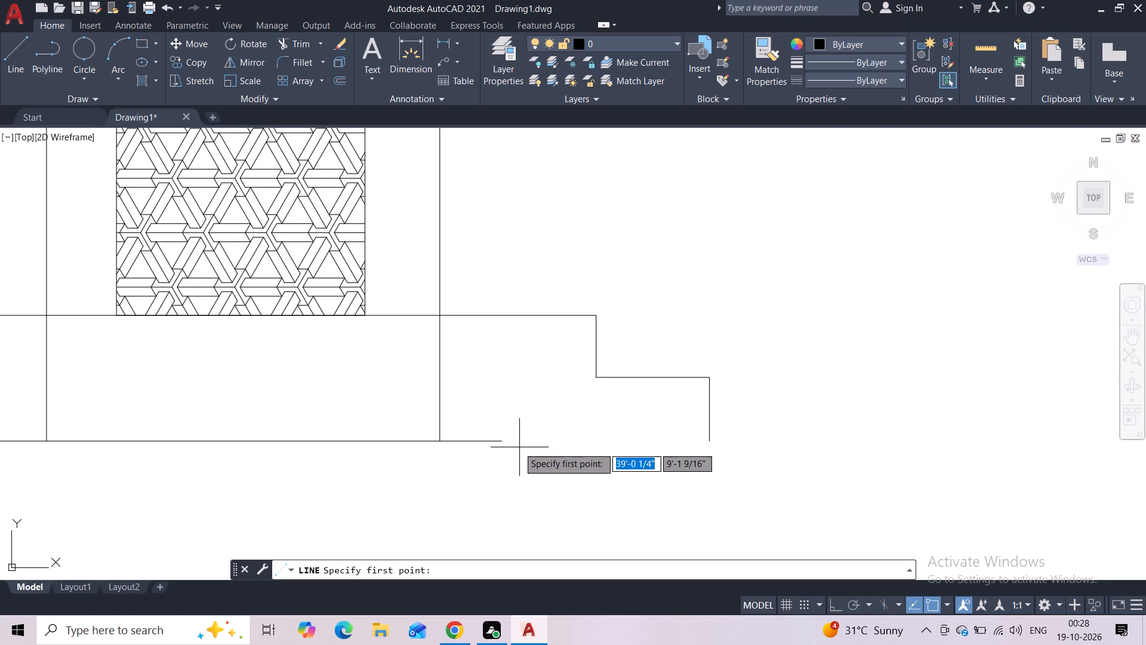
{"action": "left_click", "coordinate": [501, 440]}
{"action": "left_click", "coordinate": [706, 441]}
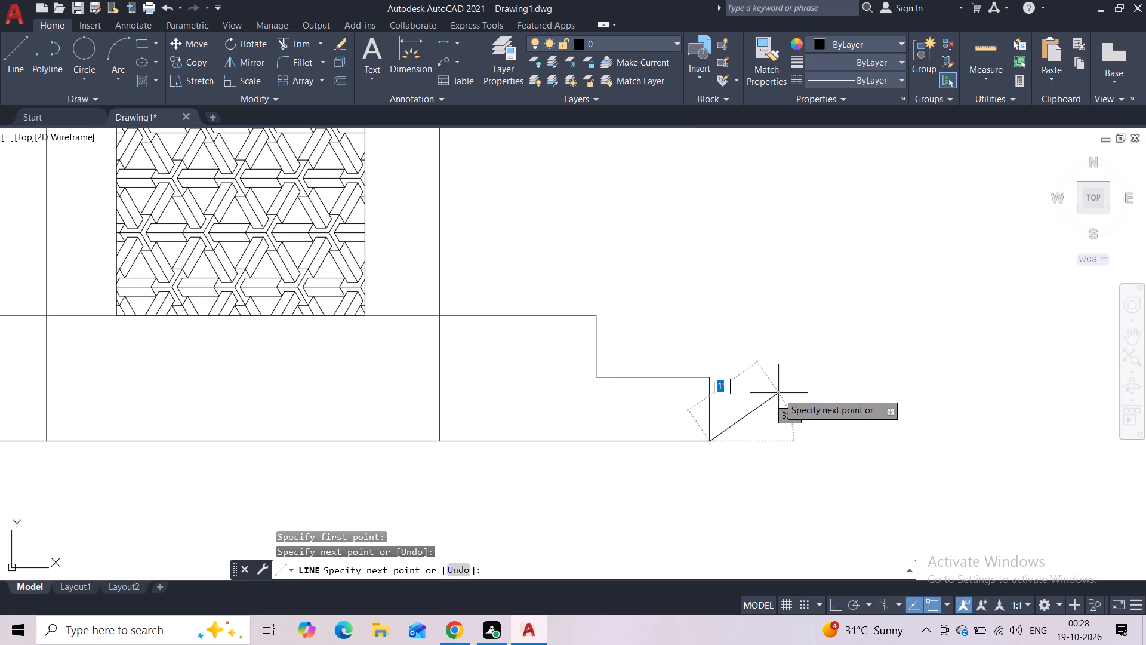
{"action": "key", "text": "Escape"}
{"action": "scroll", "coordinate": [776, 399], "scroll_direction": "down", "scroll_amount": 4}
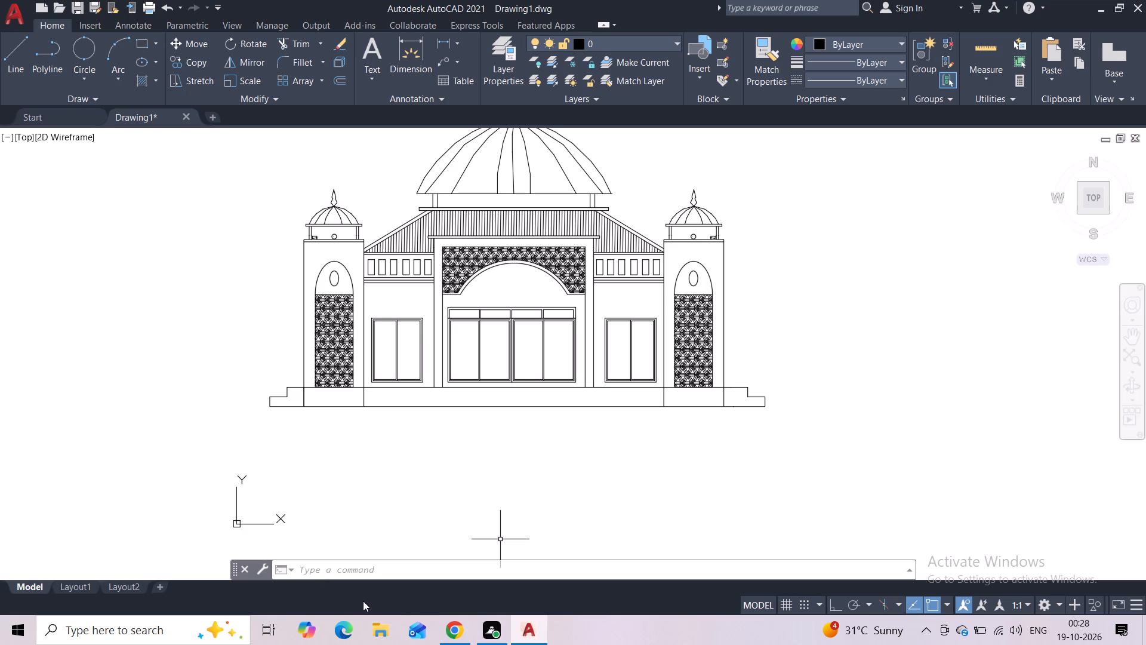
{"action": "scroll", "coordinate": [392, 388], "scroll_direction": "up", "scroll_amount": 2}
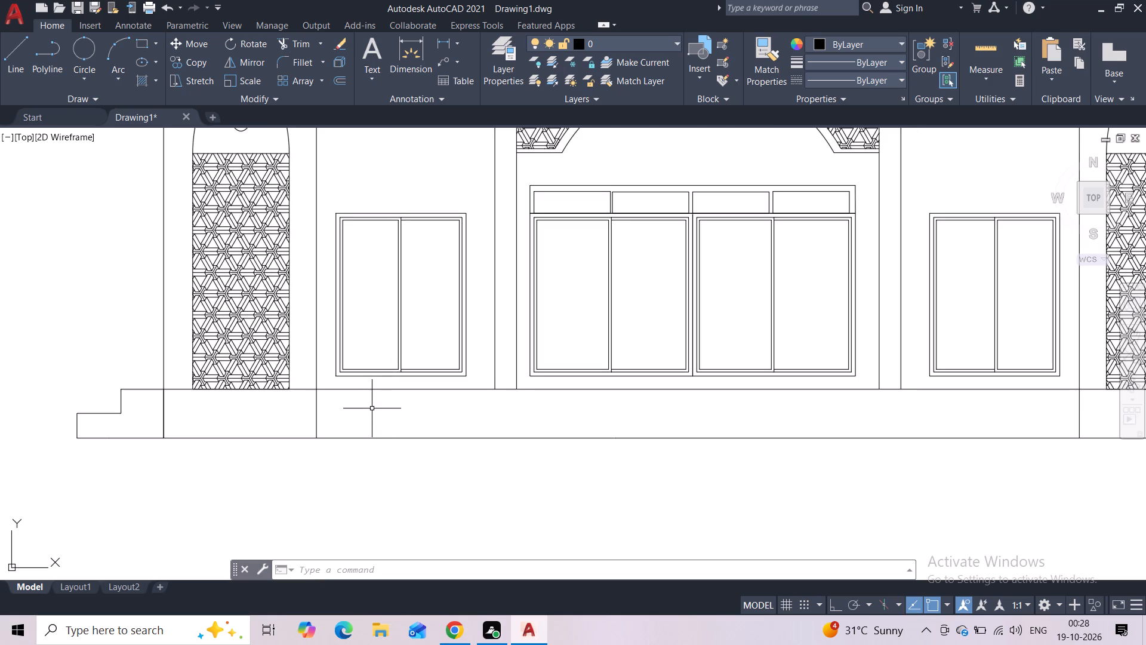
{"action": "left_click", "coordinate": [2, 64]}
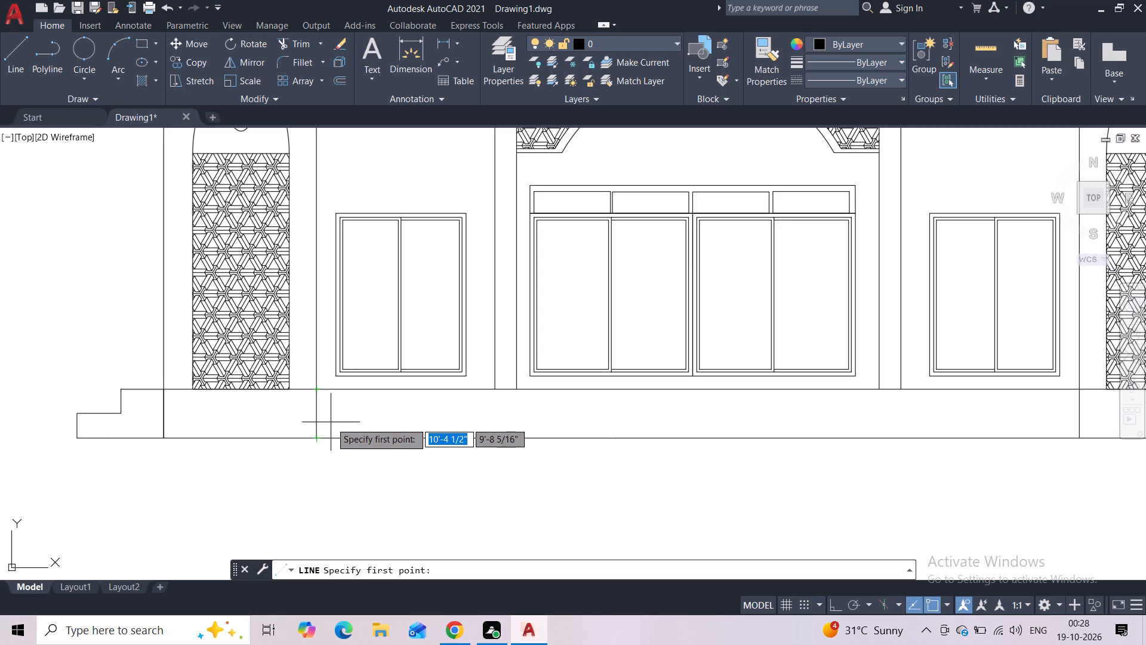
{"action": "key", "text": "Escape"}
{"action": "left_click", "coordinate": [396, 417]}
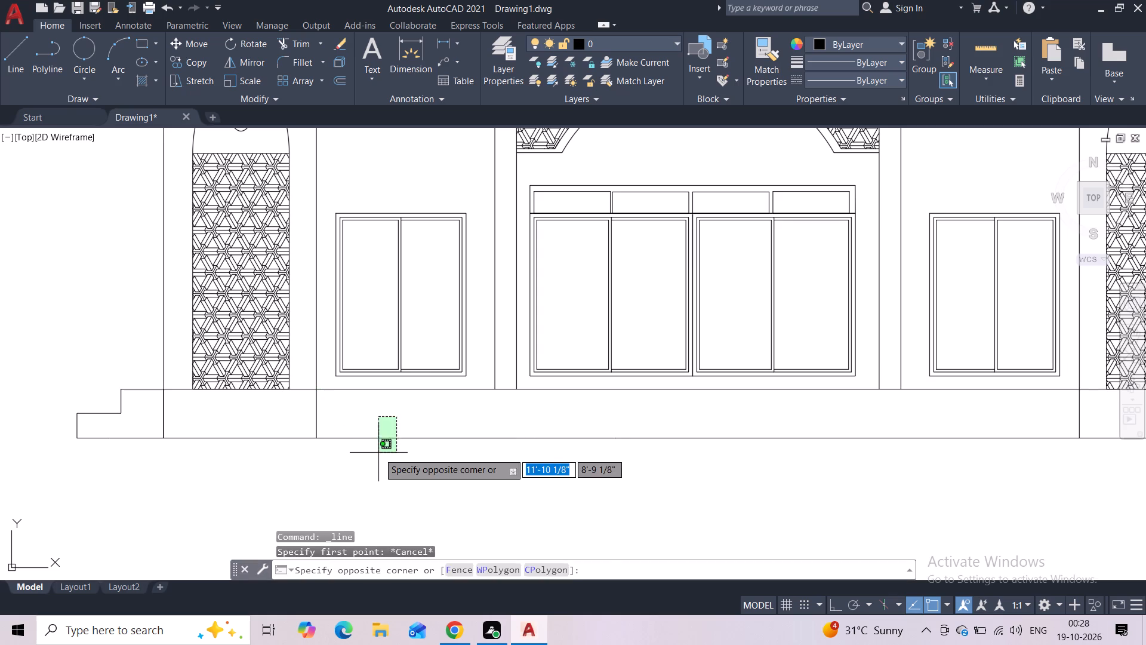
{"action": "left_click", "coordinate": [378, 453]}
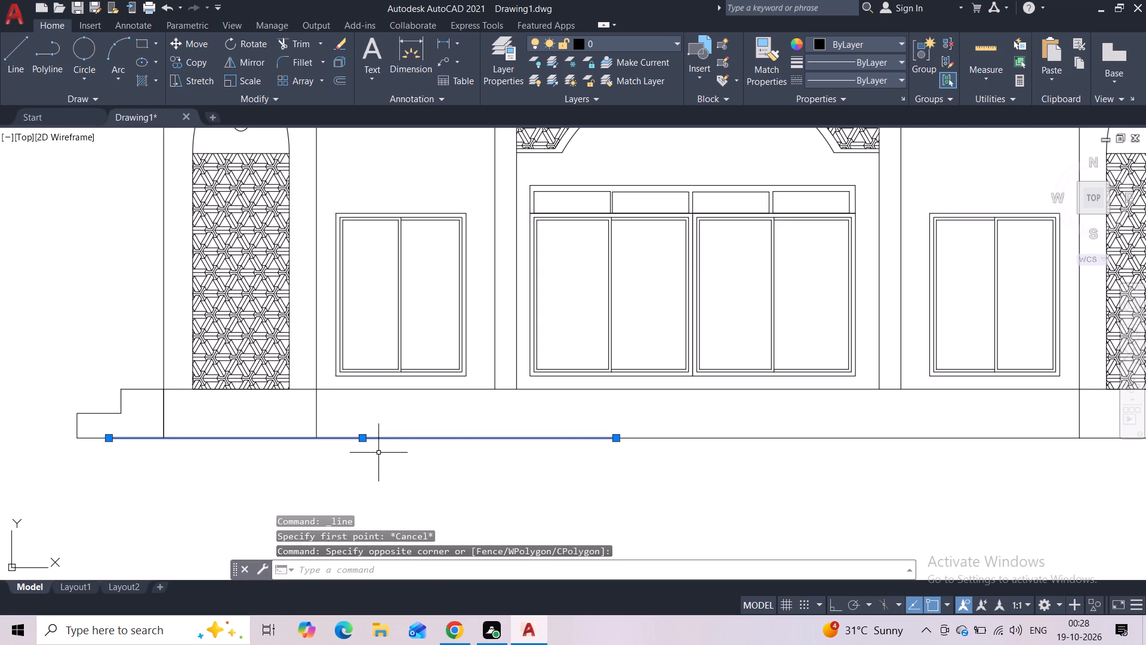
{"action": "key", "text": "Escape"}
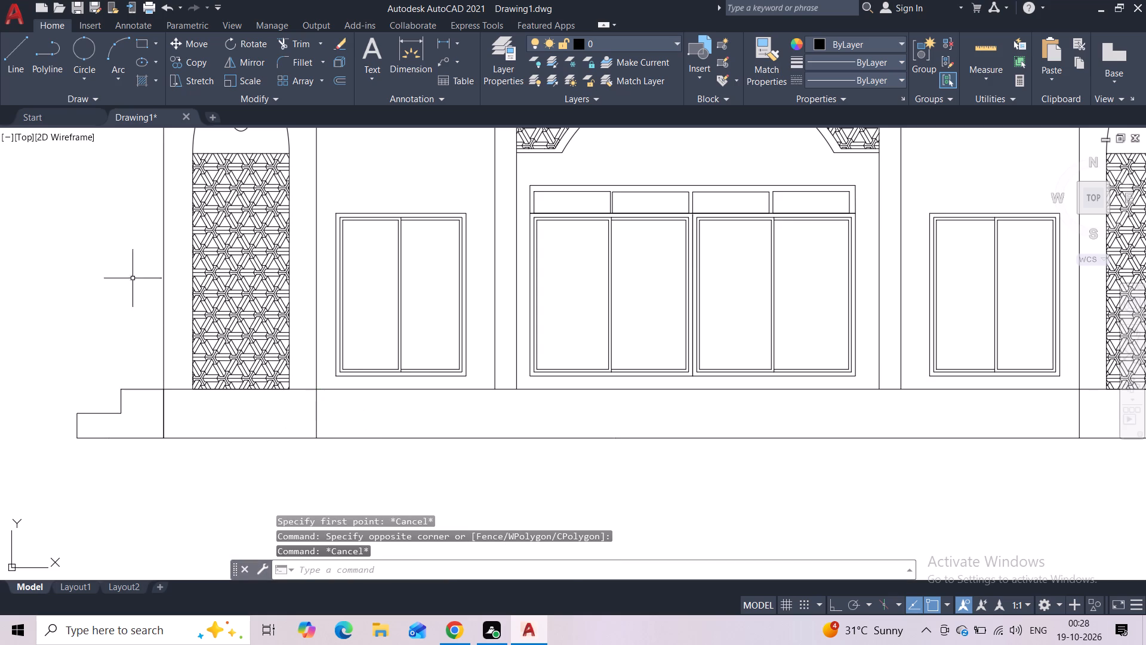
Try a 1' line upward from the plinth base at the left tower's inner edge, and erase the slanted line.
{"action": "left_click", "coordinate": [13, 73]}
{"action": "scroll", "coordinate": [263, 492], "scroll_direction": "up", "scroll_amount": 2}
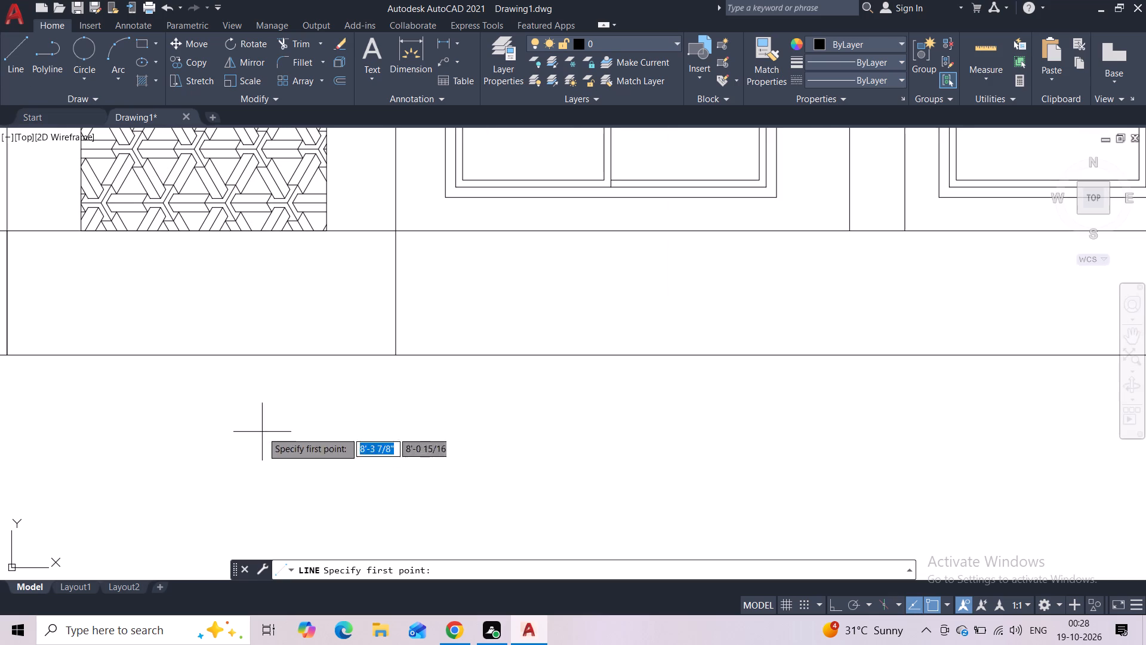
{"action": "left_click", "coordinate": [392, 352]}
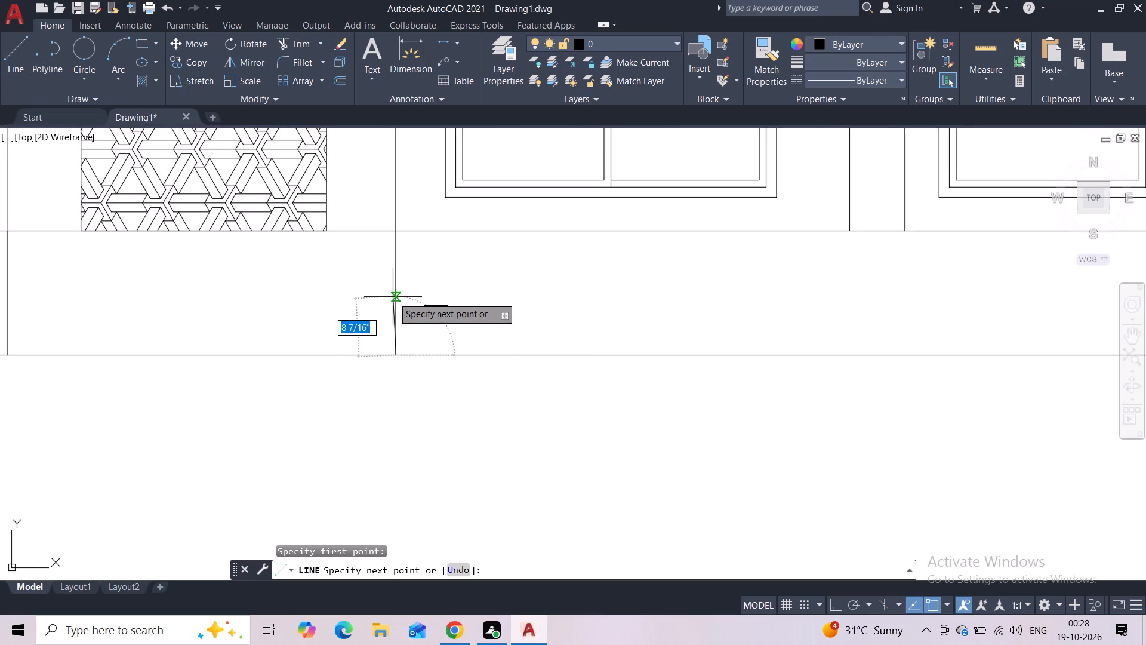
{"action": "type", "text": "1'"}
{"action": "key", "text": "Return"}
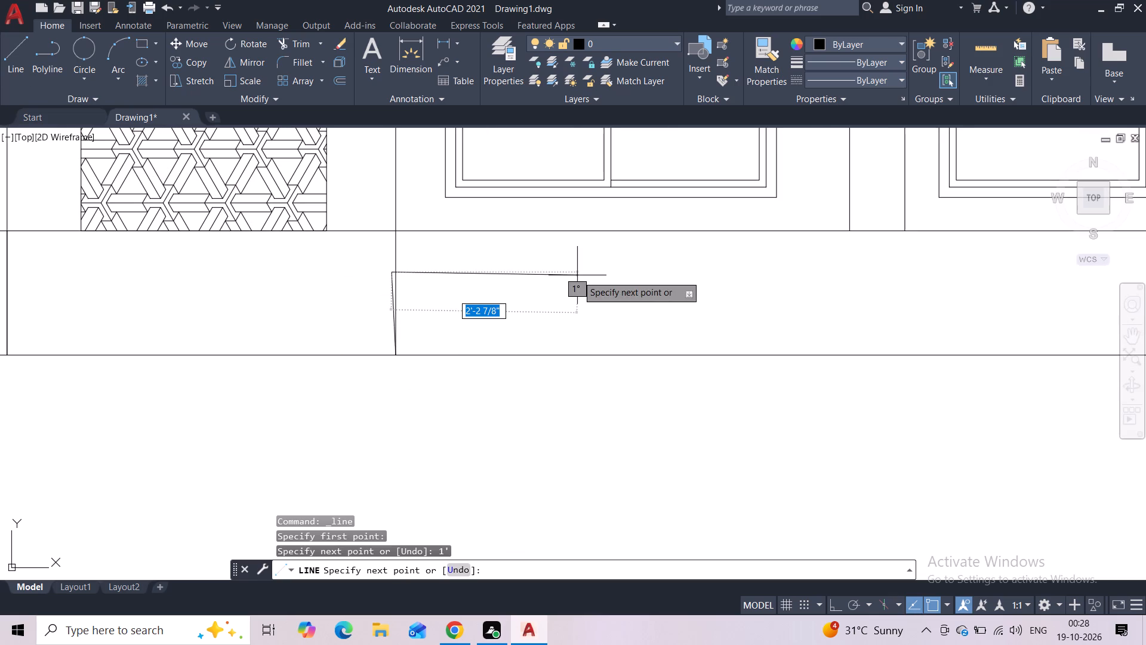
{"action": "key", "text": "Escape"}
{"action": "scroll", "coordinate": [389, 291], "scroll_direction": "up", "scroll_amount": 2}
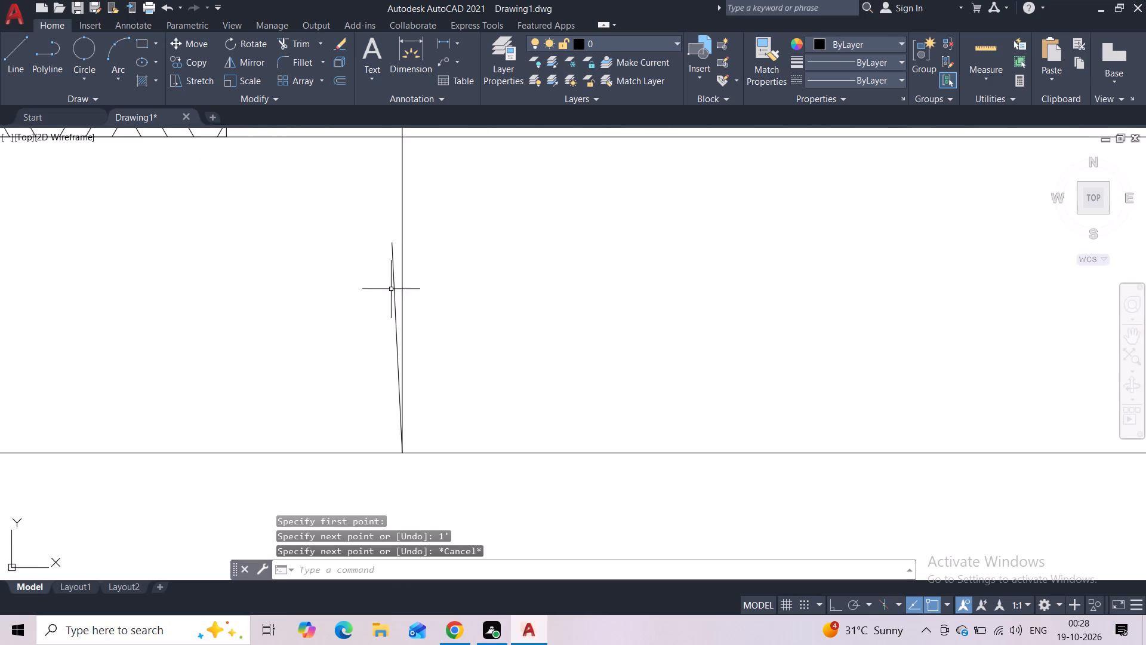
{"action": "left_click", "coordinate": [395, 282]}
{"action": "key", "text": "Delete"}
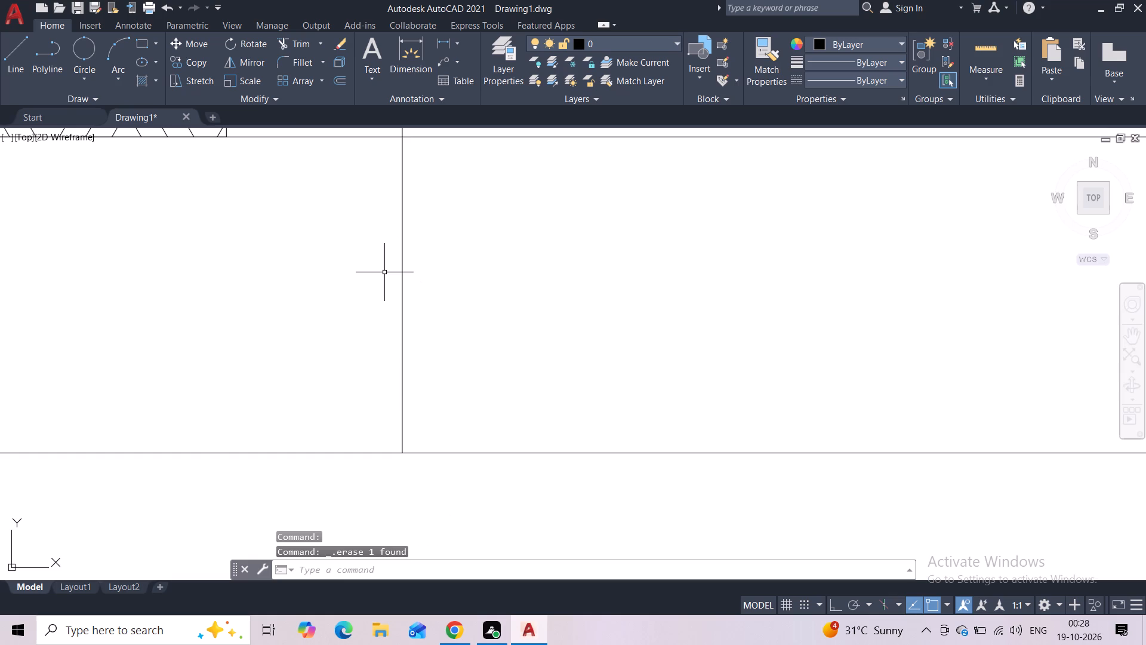
With Ortho on, draw a 1' vertical line upward from the plinth base at the left tower's inner edge.
{"action": "key", "text": "F8"}
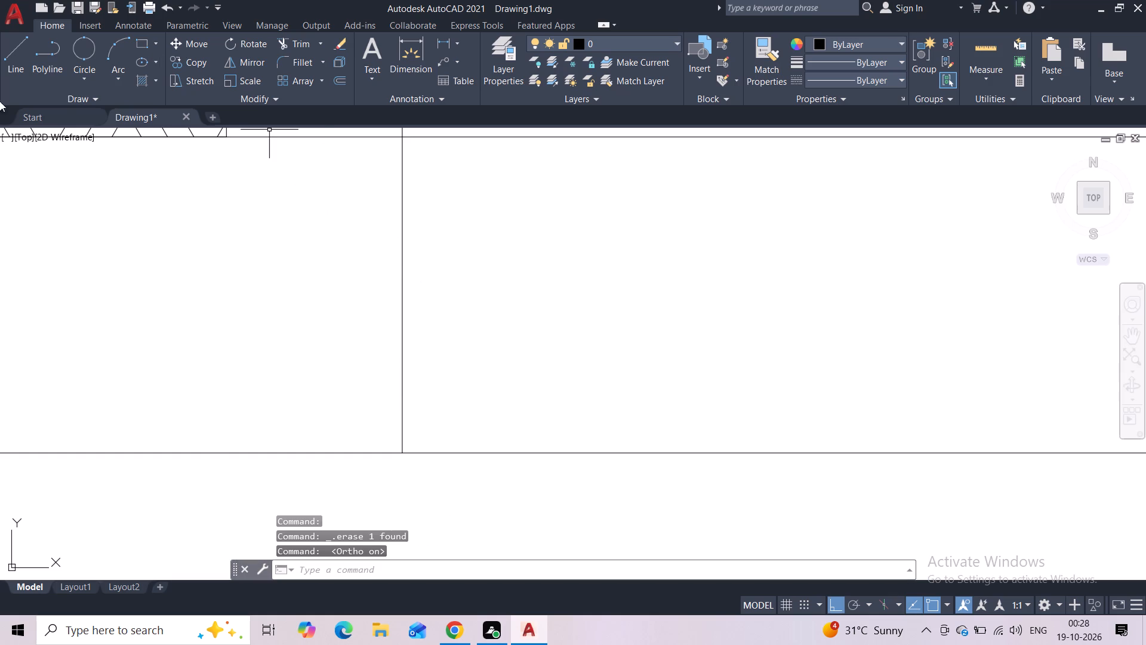
{"action": "left_click", "coordinate": [27, 60]}
{"action": "left_click", "coordinate": [405, 452]}
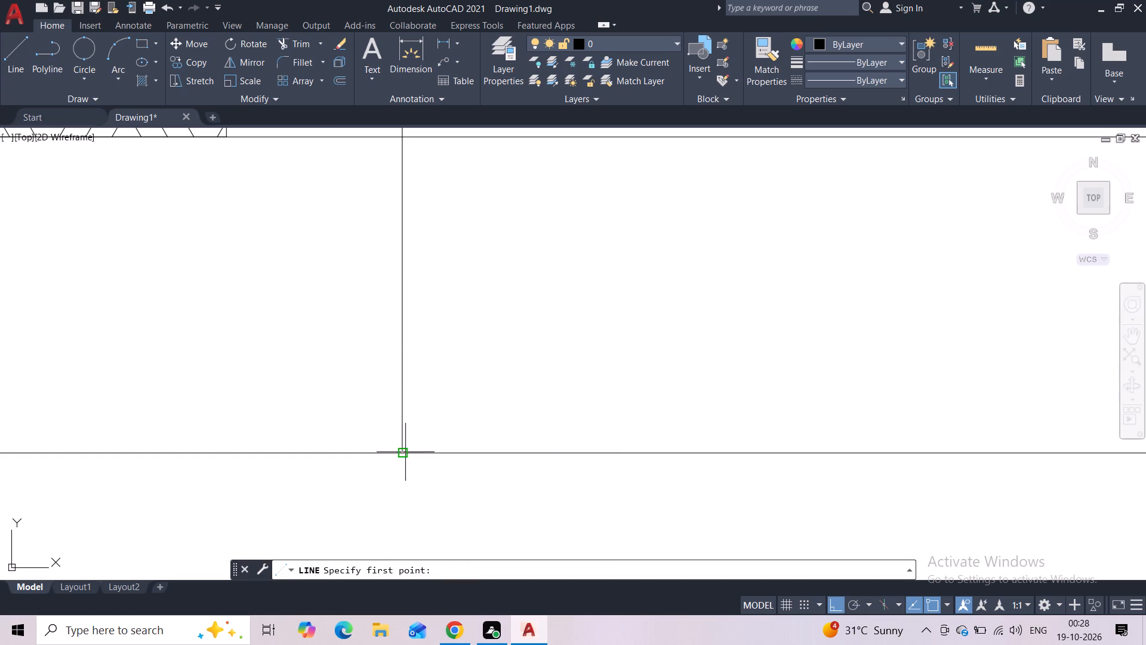
{"action": "type", "text": "1'"}
{"action": "key", "text": "Return"}
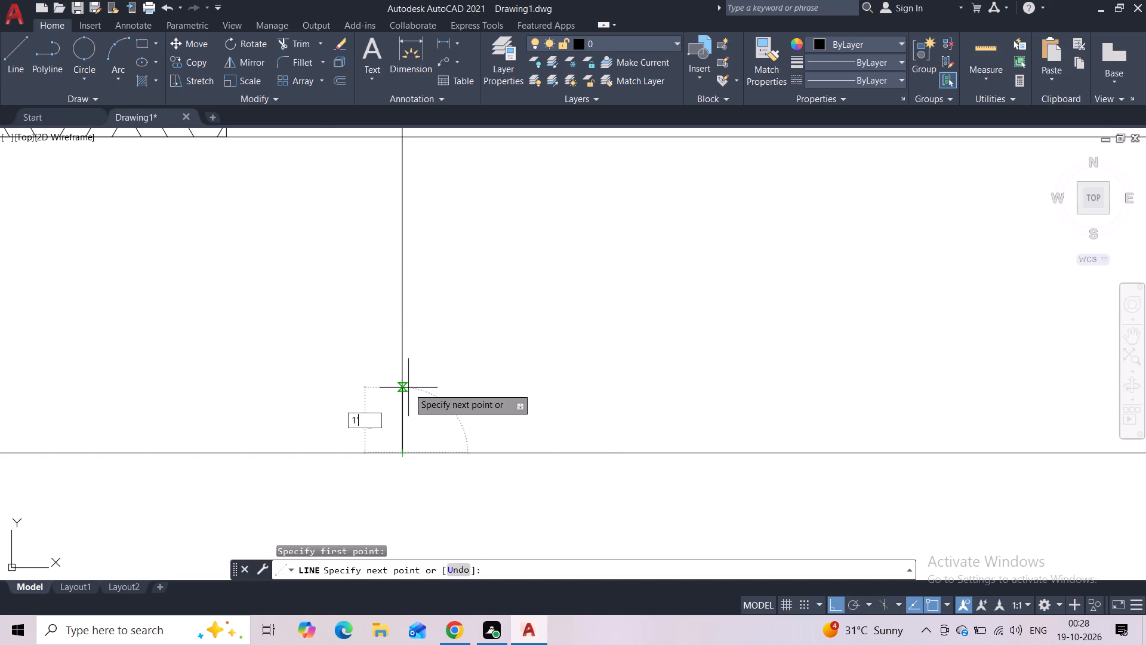
{"action": "scroll", "coordinate": [618, 334], "scroll_direction": "down", "scroll_amount": 2}
{"action": "middle_click_drag", "start_coordinate": [617, 334], "coordinate": [342, 394]}
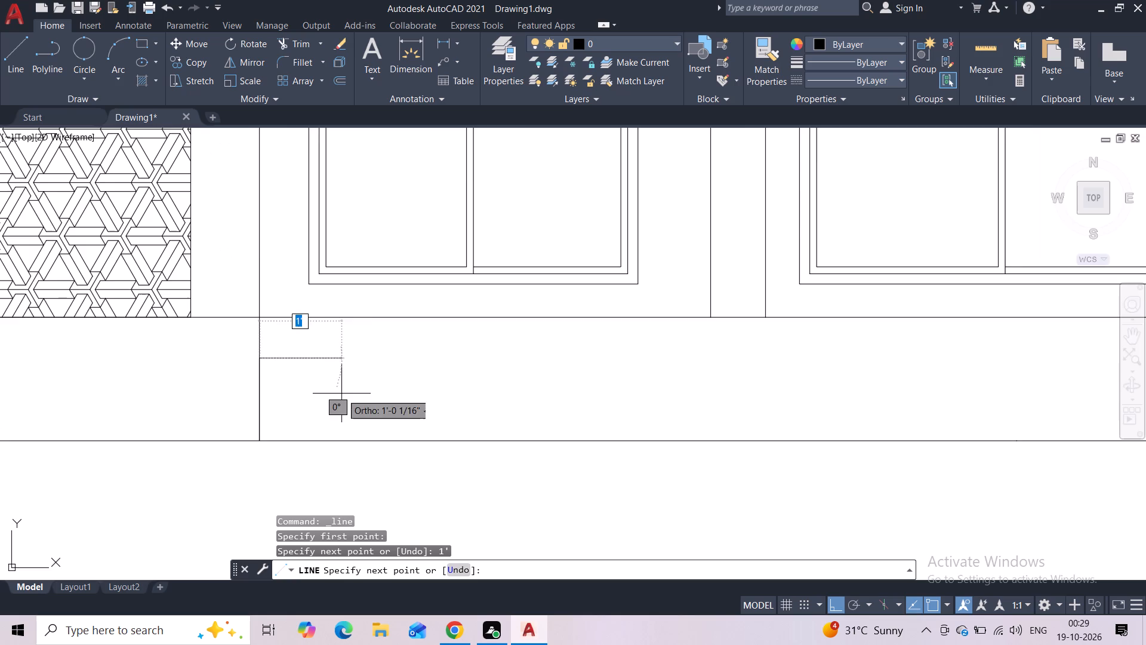
{"action": "scroll", "coordinate": [368, 384], "scroll_direction": "down", "scroll_amount": 2}
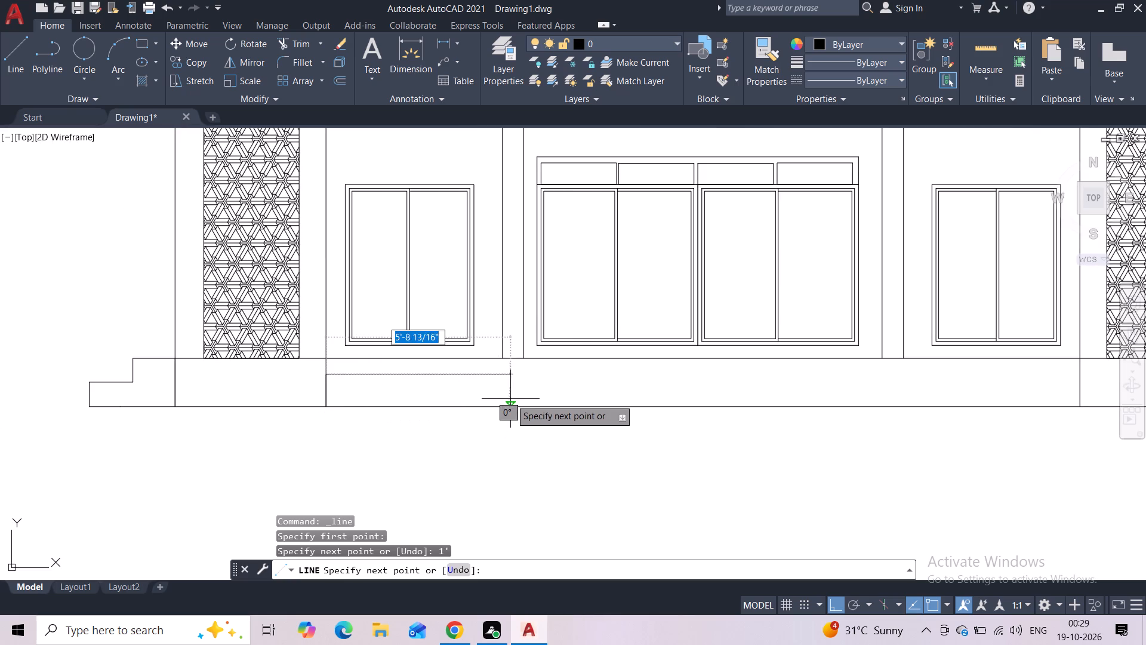
{"action": "key", "text": "Escape"}
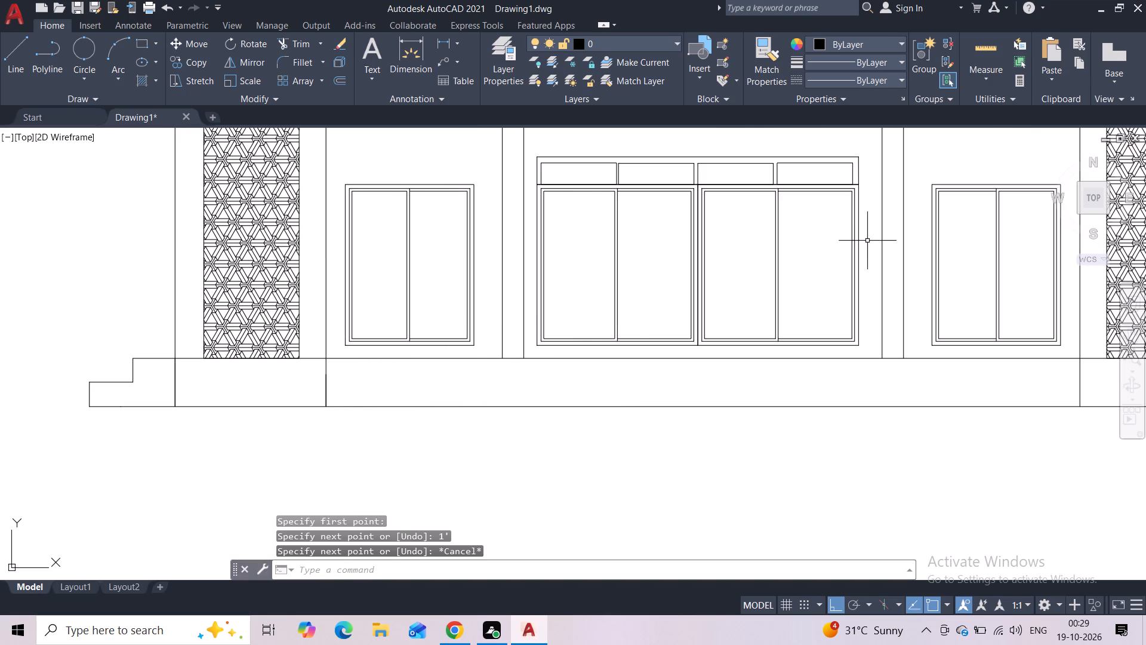
Shorten the new vertical line slightly by lowering its top endpoint along the left tower's inner edge.
{"action": "scroll", "coordinate": [320, 396], "scroll_direction": "up", "scroll_amount": 2}
{"action": "left_click", "coordinate": [329, 395]}
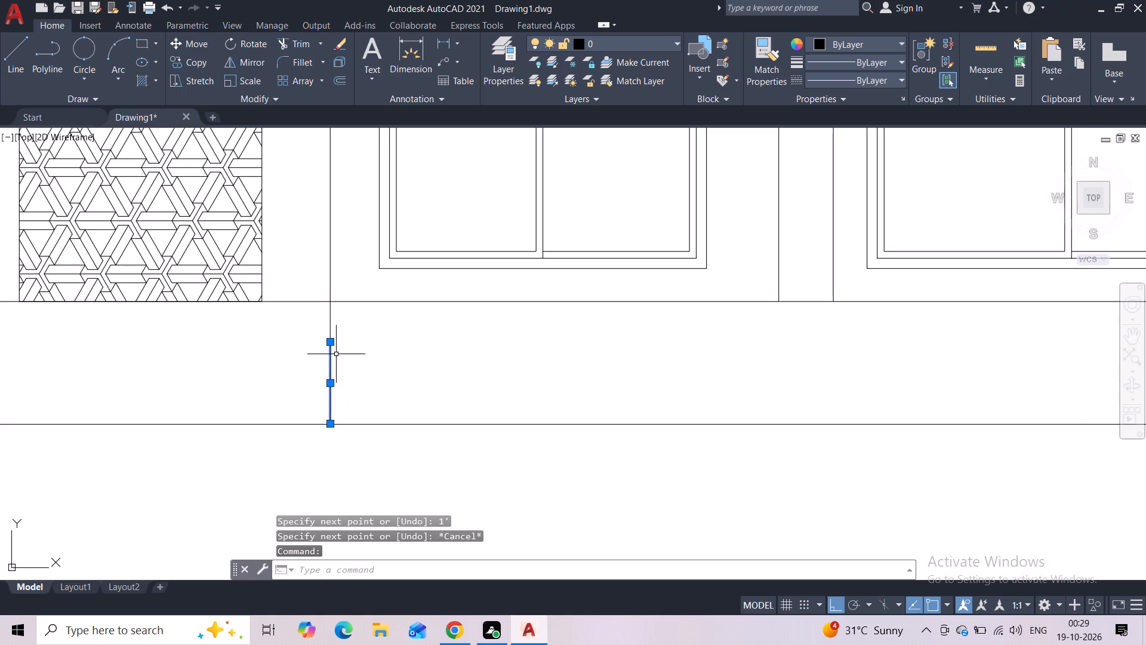
{"action": "left_click", "coordinate": [332, 346]}
{"action": "left_click", "coordinate": [328, 356]}
{"action": "key", "text": "Escape"}
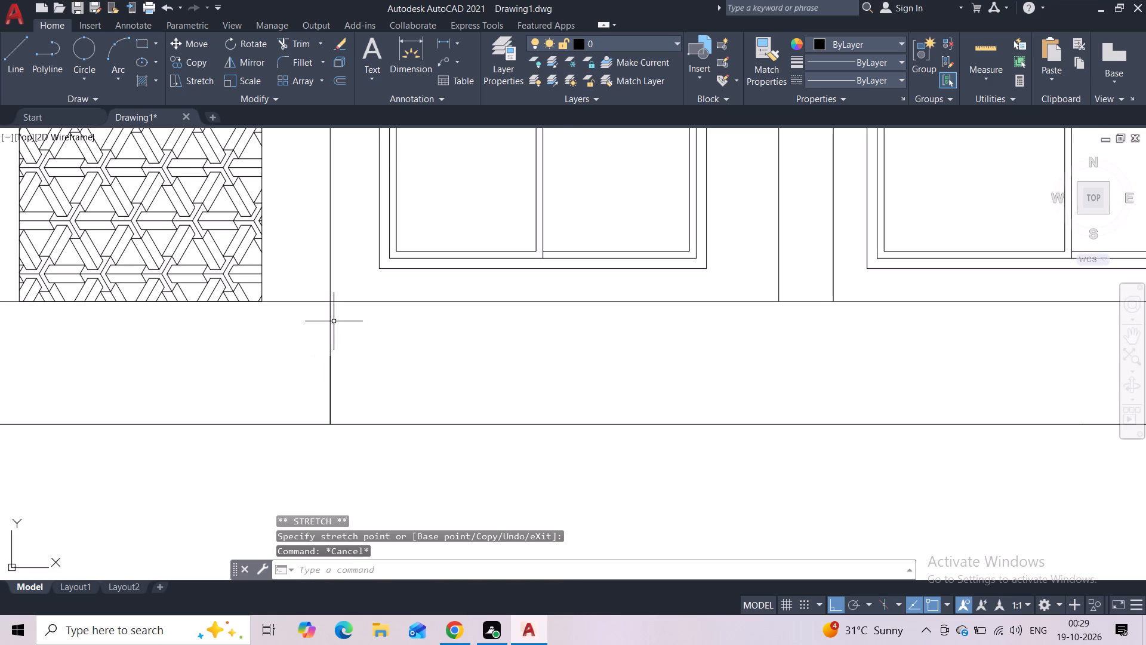
Draw a horizontal line across the plinth from the short vertical line's top endpoint to the right tower's inner edge.
{"action": "left_click", "coordinate": [6, 72]}
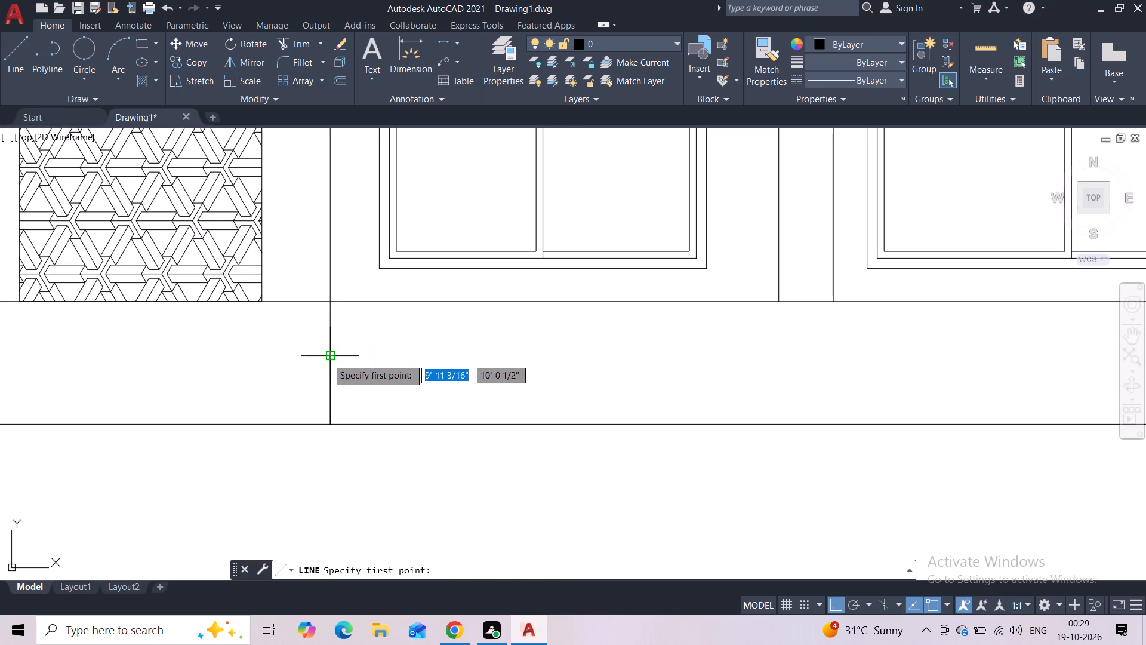
{"action": "left_click", "coordinate": [327, 358]}
{"action": "scroll", "coordinate": [547, 399], "scroll_direction": "down", "scroll_amount": 1}
{"action": "middle_click_drag", "start_coordinate": [547, 399], "coordinate": [162, 399]}
{"action": "scroll", "coordinate": [316, 404], "scroll_direction": "down", "scroll_amount": 2}
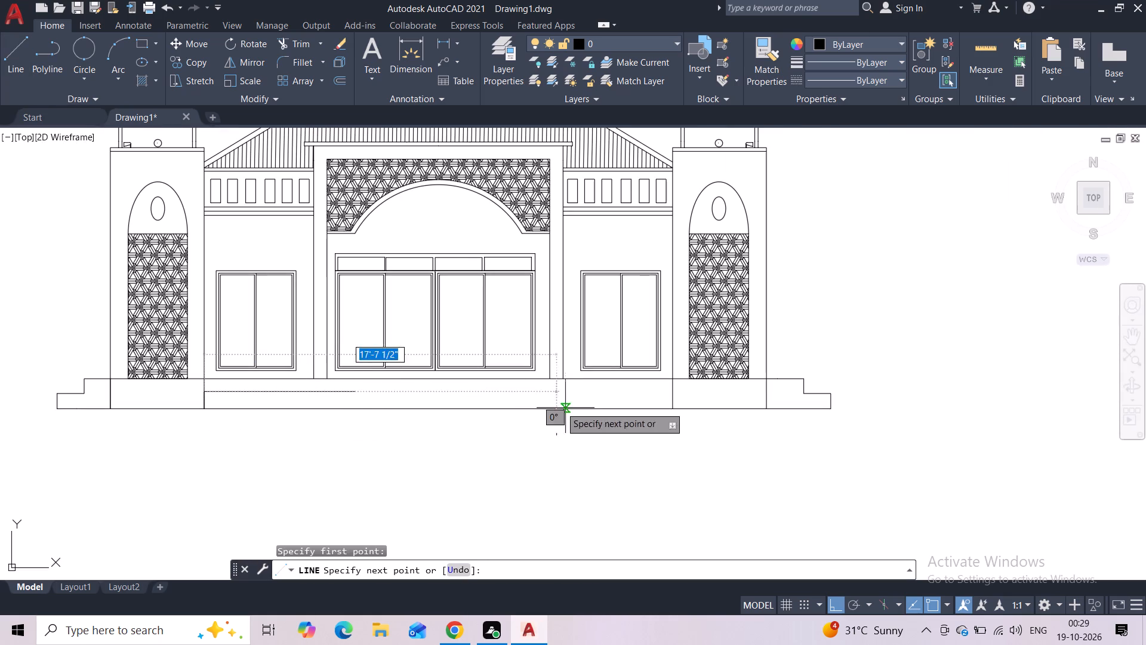
{"action": "scroll", "coordinate": [657, 400], "scroll_direction": "up", "scroll_amount": 2}
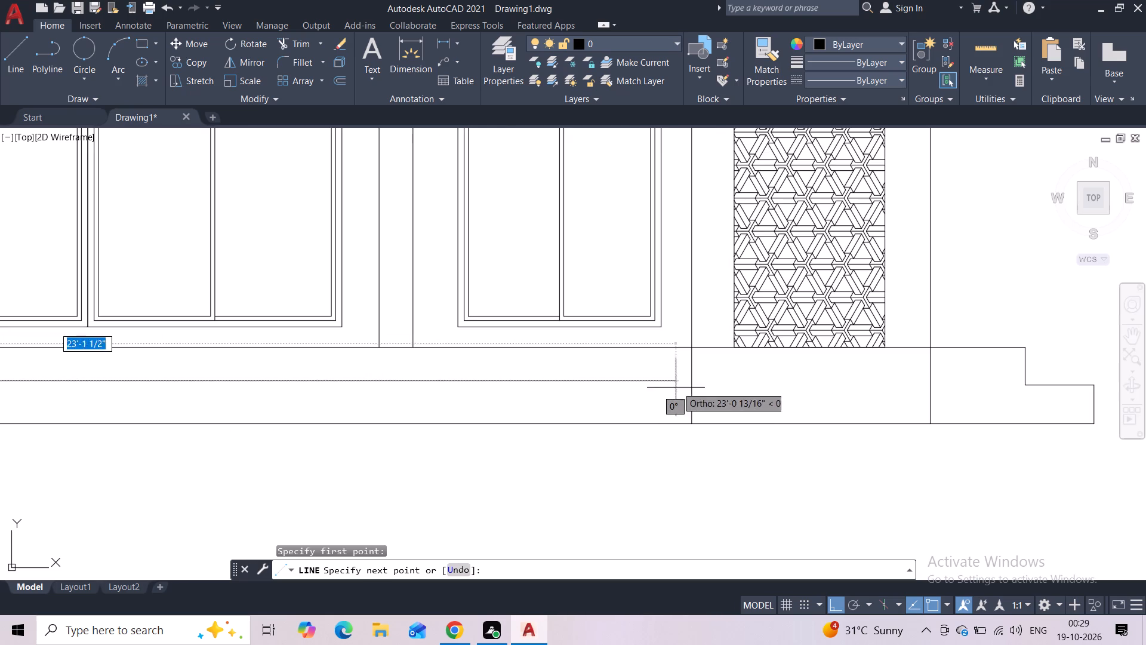
{"action": "left_click", "coordinate": [695, 384]}
{"action": "key", "text": "Escape"}
Erase the short vertical helper line at the plinth base on the left tower's inner edge.
{"action": "scroll", "coordinate": [639, 404], "scroll_direction": "down", "scroll_amount": 1}
{"action": "middle_click_drag", "start_coordinate": [584, 404], "coordinate": [645, 402]}
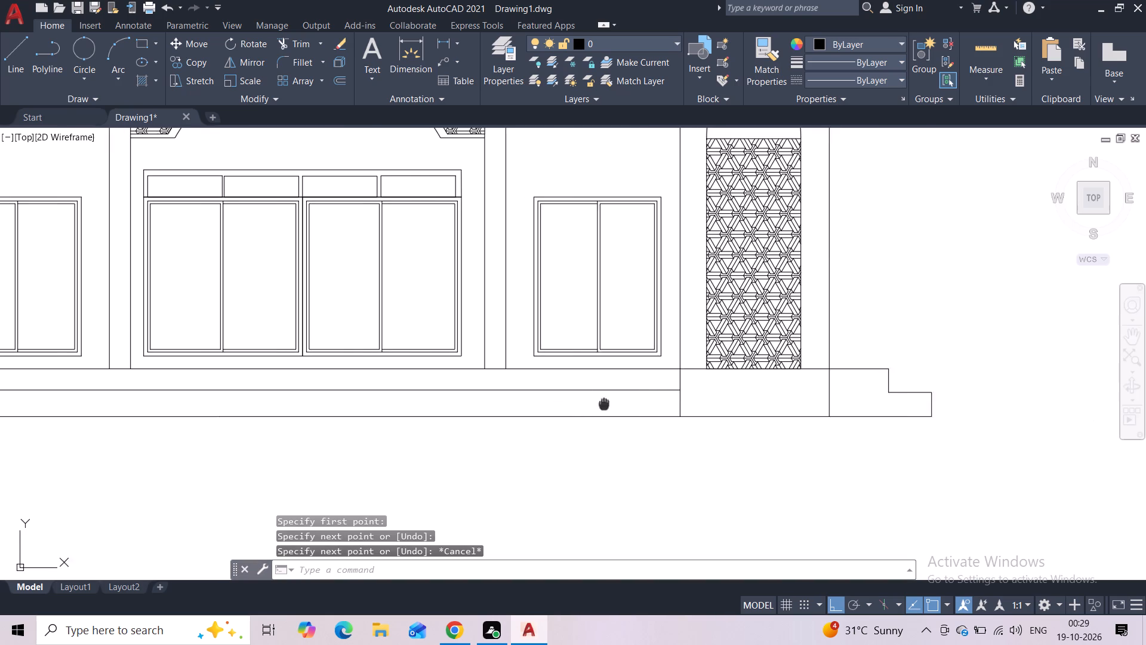
{"action": "middle_click_drag", "start_coordinate": [645, 402], "coordinate": [752, 388]}
{"action": "scroll", "coordinate": [722, 392], "scroll_direction": "down", "scroll_amount": 2}
{"action": "scroll", "coordinate": [504, 387], "scroll_direction": "up", "scroll_amount": 2}
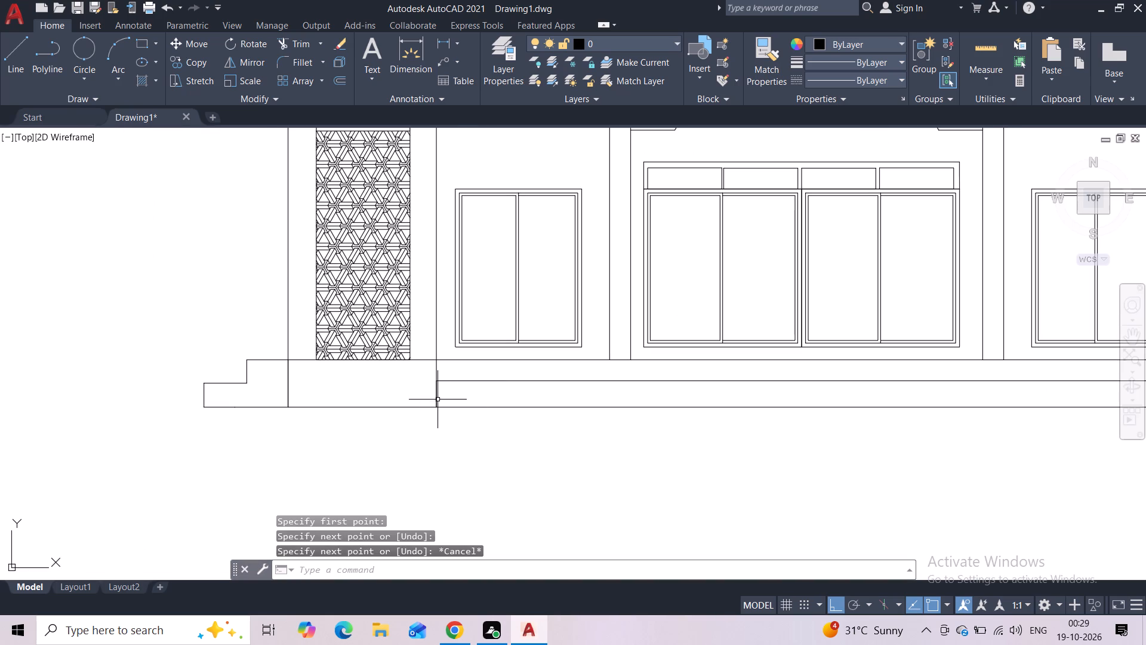
{"action": "left_click", "coordinate": [438, 400]}
{"action": "key", "text": "Delete"}
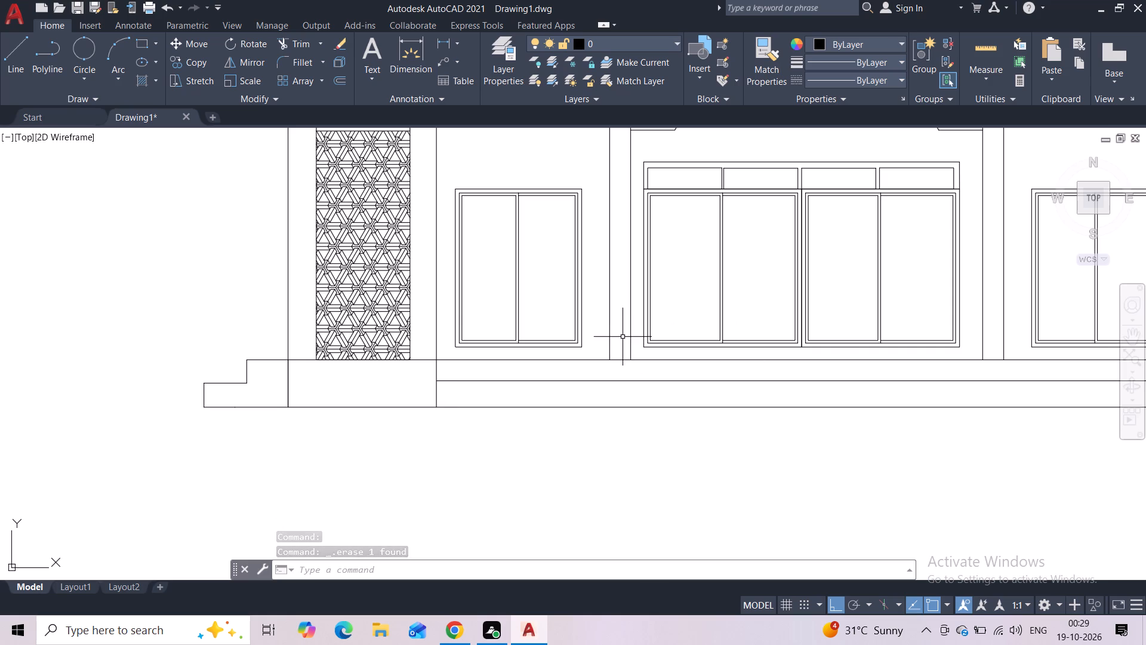
Draw two staggered vertical lines below the left window: plinth top to step line, and slightly further left, step line to base.
{"action": "left_click", "coordinate": [11, 60]}
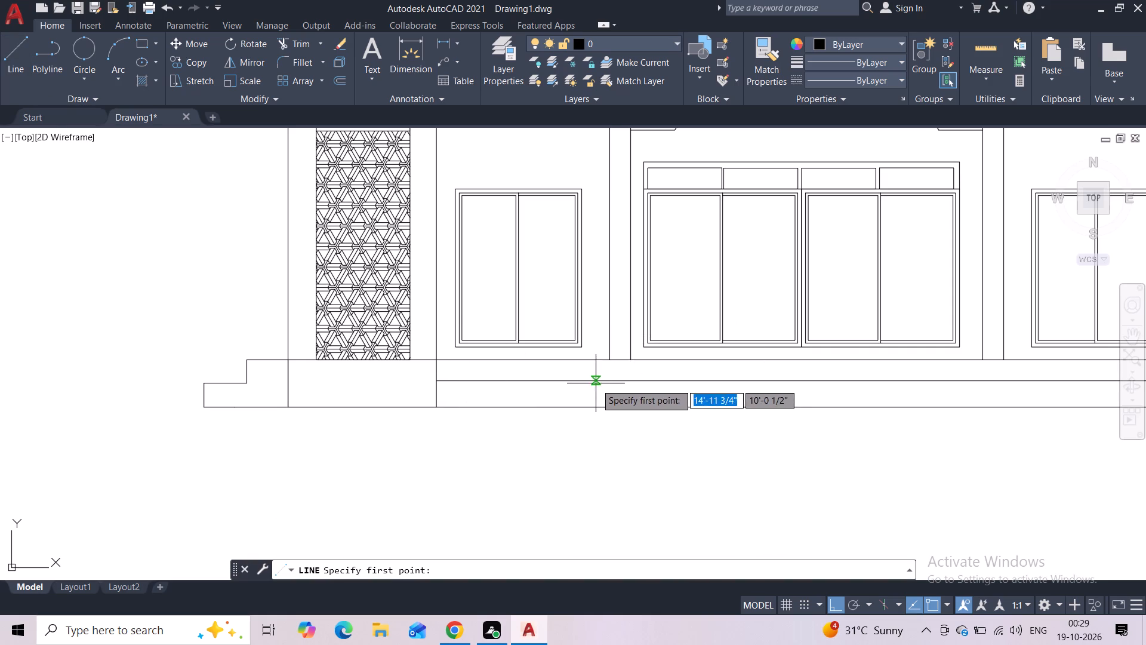
{"action": "scroll", "coordinate": [593, 379], "scroll_direction": "up", "scroll_amount": 3}
{"action": "left_click", "coordinate": [522, 309]}
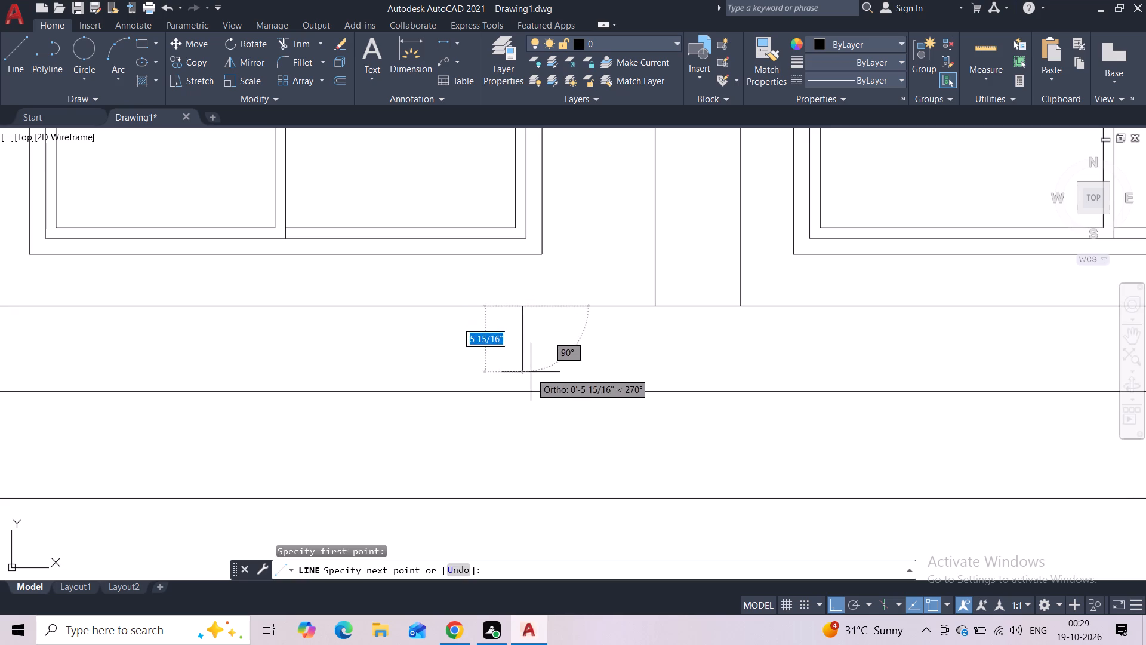
{"action": "left_click", "coordinate": [528, 386]}
{"action": "key", "text": "Escape"}
{"action": "scroll", "coordinate": [525, 355], "scroll_direction": "down", "scroll_amount": 1}
{"action": "middle_click_drag", "start_coordinate": [525, 349], "coordinate": [526, 303]}
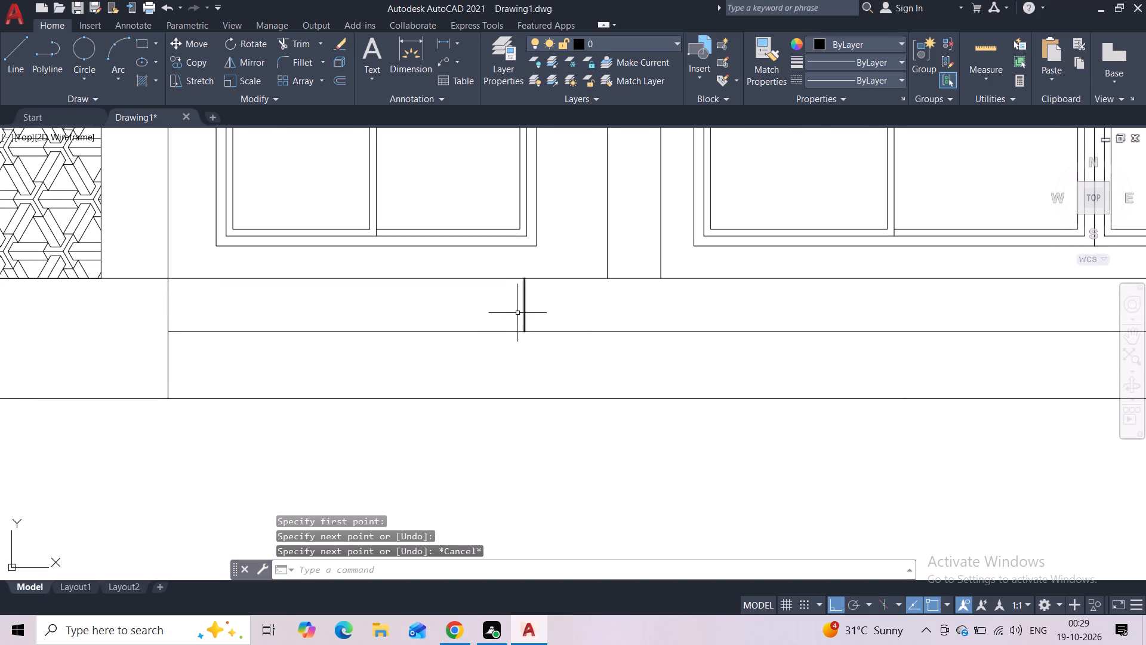
{"action": "key", "text": "space"}
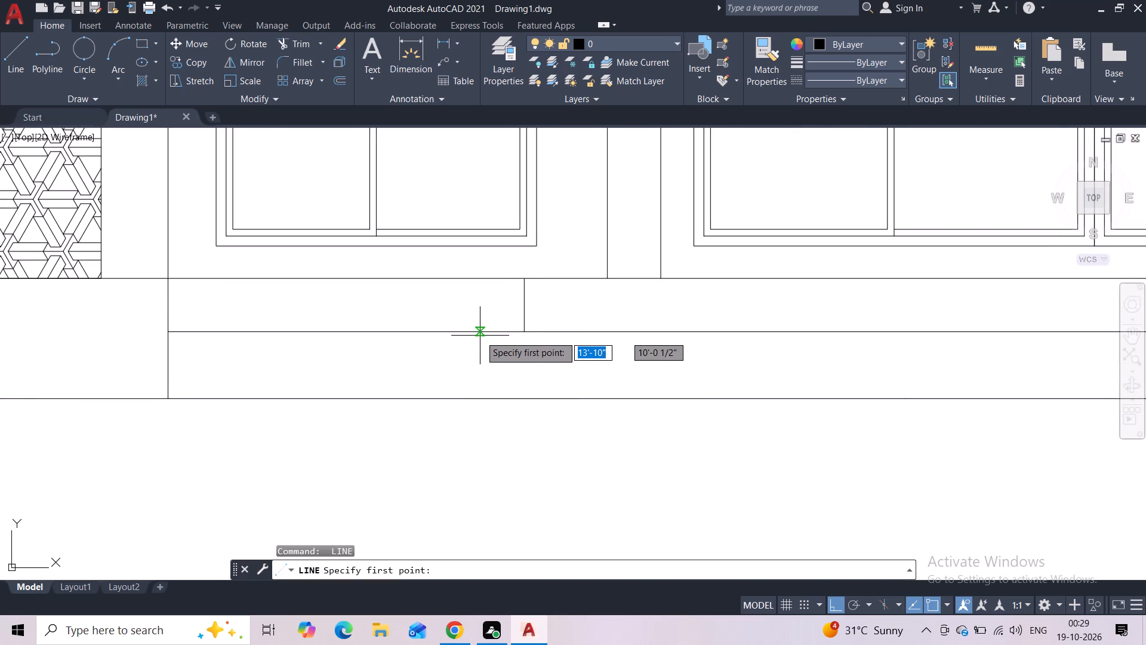
{"action": "left_click", "coordinate": [476, 336]}
{"action": "left_click", "coordinate": [481, 397]}
{"action": "key", "text": "Escape"}
{"action": "scroll", "coordinate": [497, 373], "scroll_direction": "down", "scroll_amount": 3}
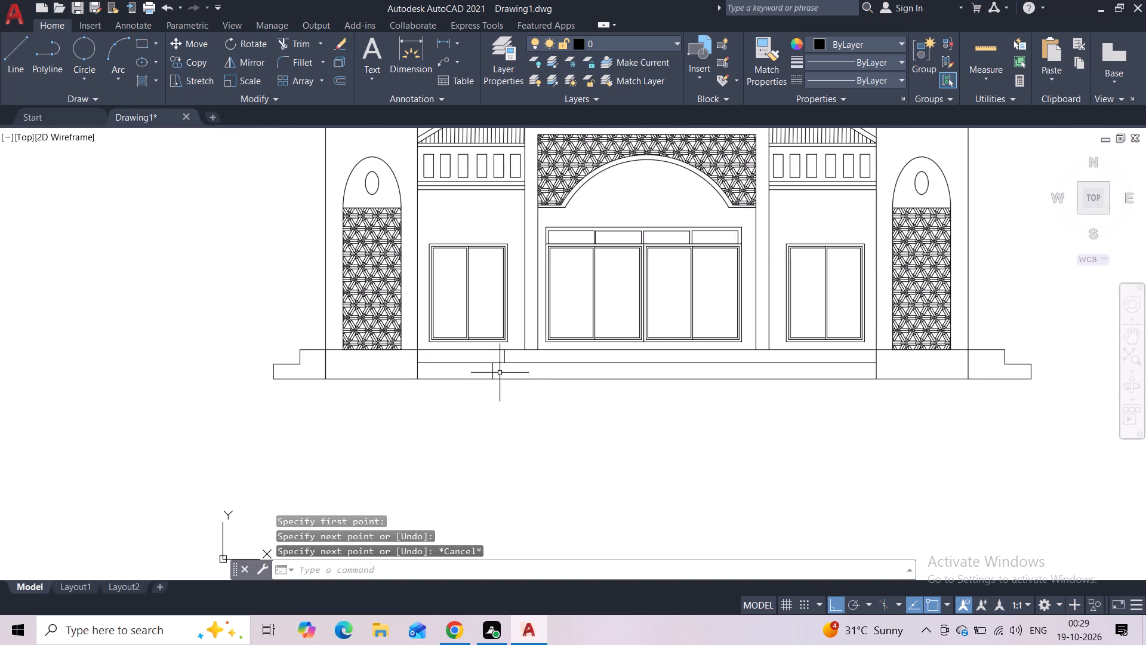
Draw two staggered vertical lines below the right window: plinth top to step line, and slightly further right, step line to base.
{"action": "middle_click_drag", "start_coordinate": [521, 413], "coordinate": [384, 408]}
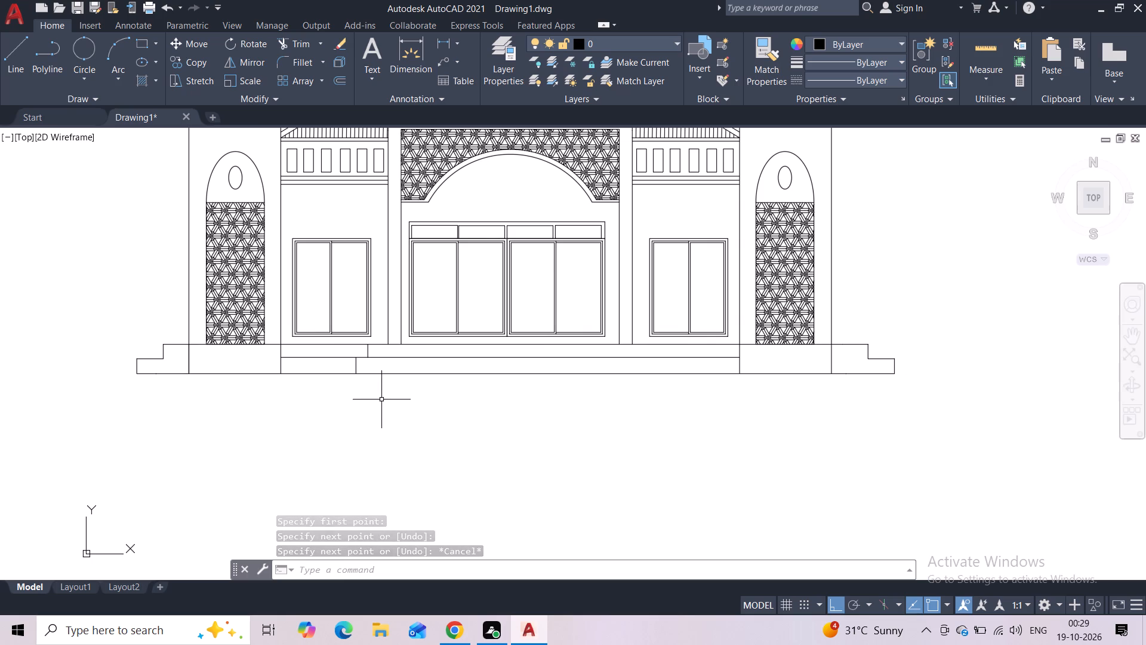
{"action": "scroll", "coordinate": [657, 361], "scroll_direction": "up", "scroll_amount": 2}
{"action": "key", "text": "space"}
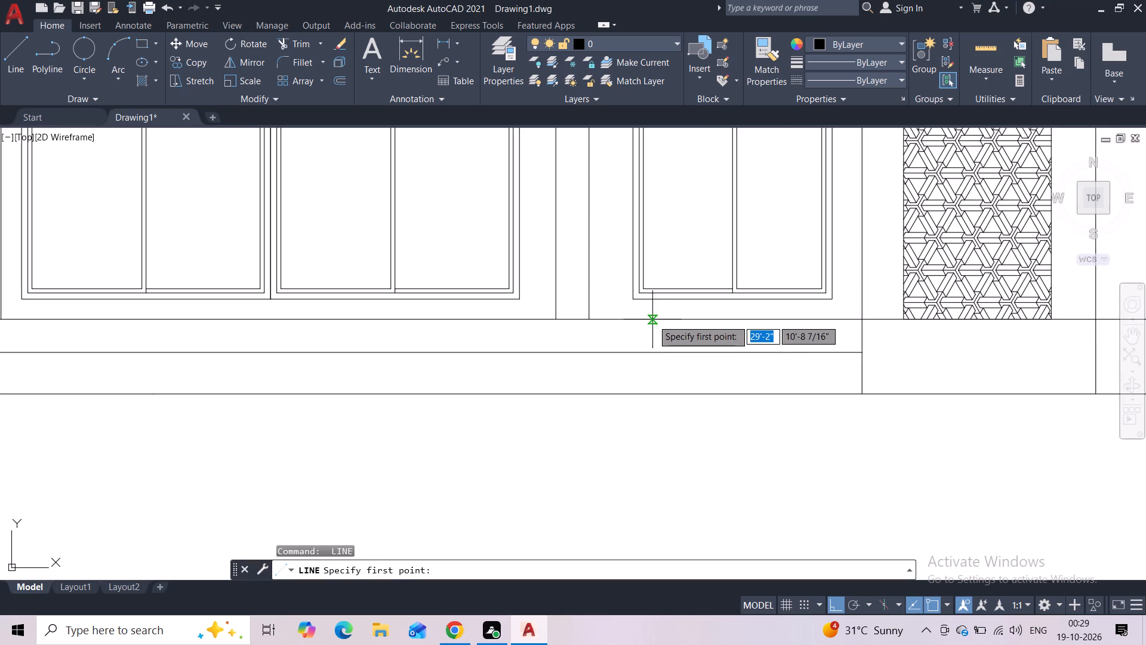
{"action": "left_click", "coordinate": [652, 320]}
{"action": "left_click", "coordinate": [653, 347]}
{"action": "key", "text": "Escape"}
{"action": "key", "text": "space"}
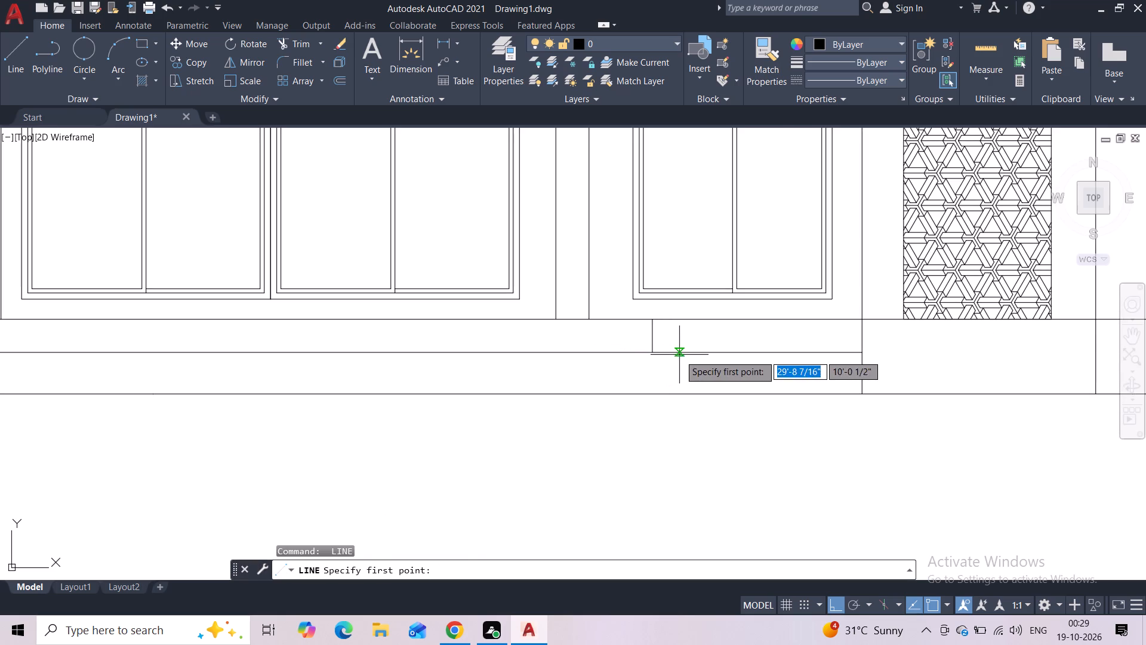
{"action": "left_click", "coordinate": [682, 354]}
{"action": "left_click", "coordinate": [689, 395]}
{"action": "key", "text": "Escape"}
{"action": "scroll", "coordinate": [668, 422], "scroll_direction": "down", "scroll_amount": 2}
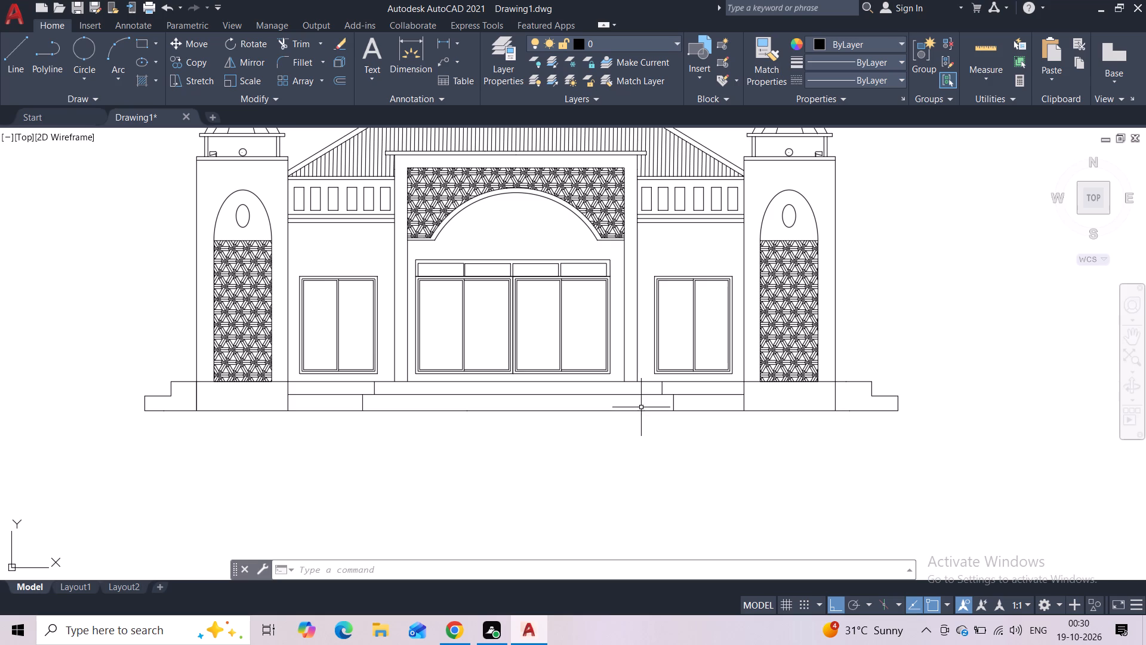
Draw a horizontal line about 2'-11 3/8" long across the left tower's arch, just above the patterned panel.
{"action": "scroll", "coordinate": [232, 251], "scroll_direction": "up", "scroll_amount": 4}
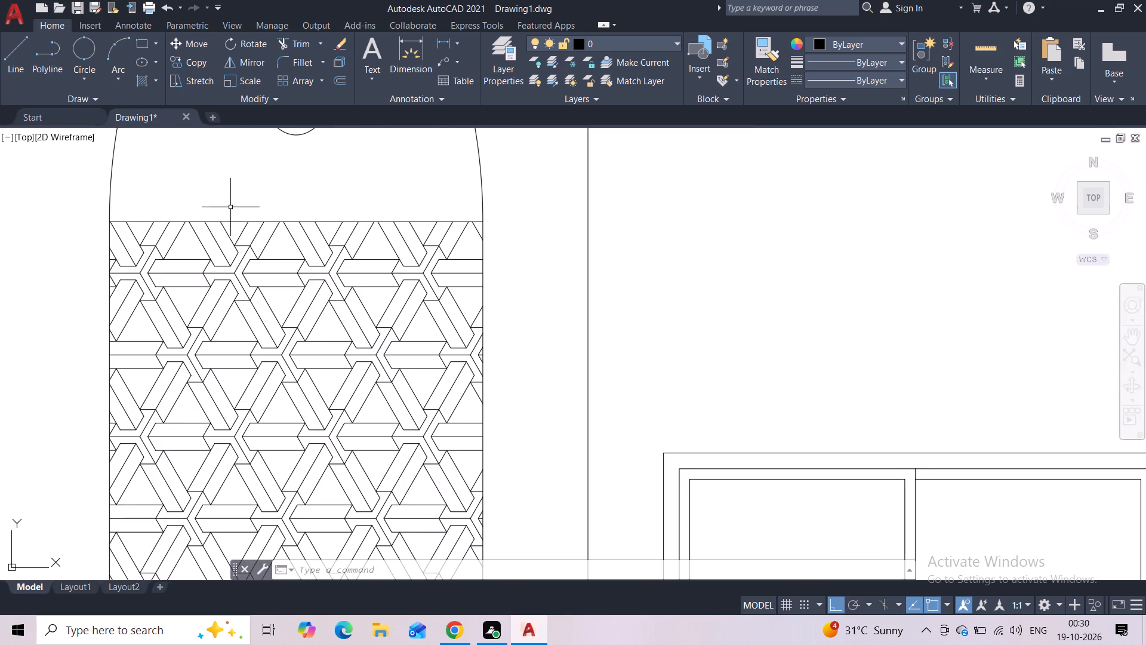
{"action": "middle_click_drag", "start_coordinate": [228, 205], "coordinate": [227, 259]}
{"action": "left_click", "coordinate": [13, 70]}
{"action": "scroll", "coordinate": [110, 282], "scroll_direction": "up", "scroll_amount": 2}
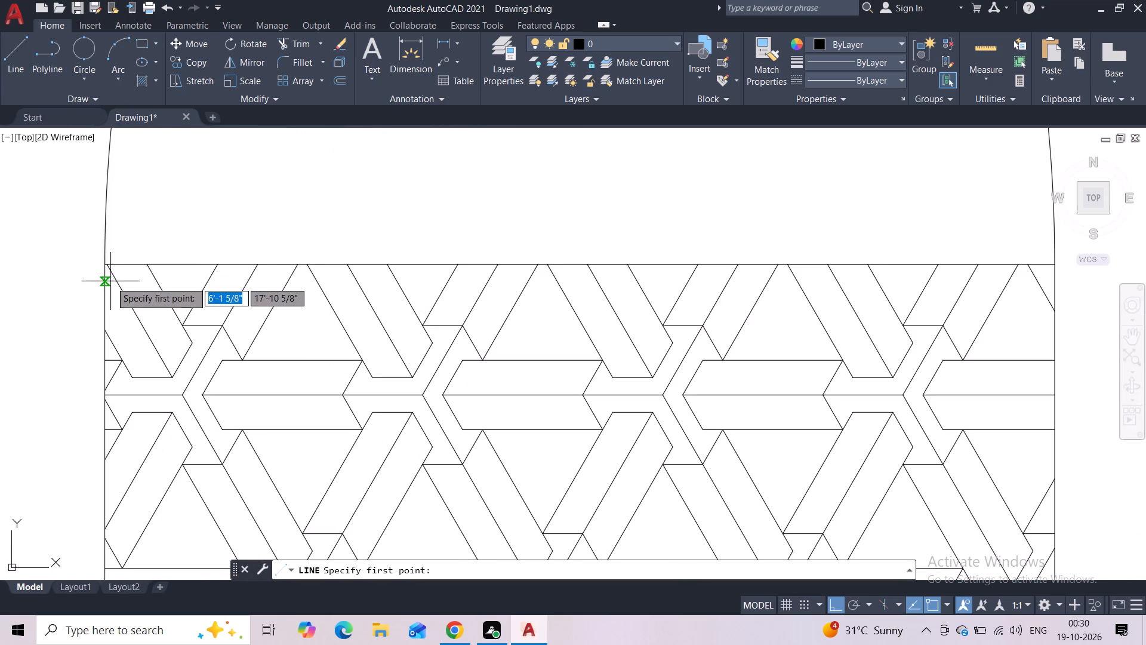
{"action": "left_click", "coordinate": [104, 248]}
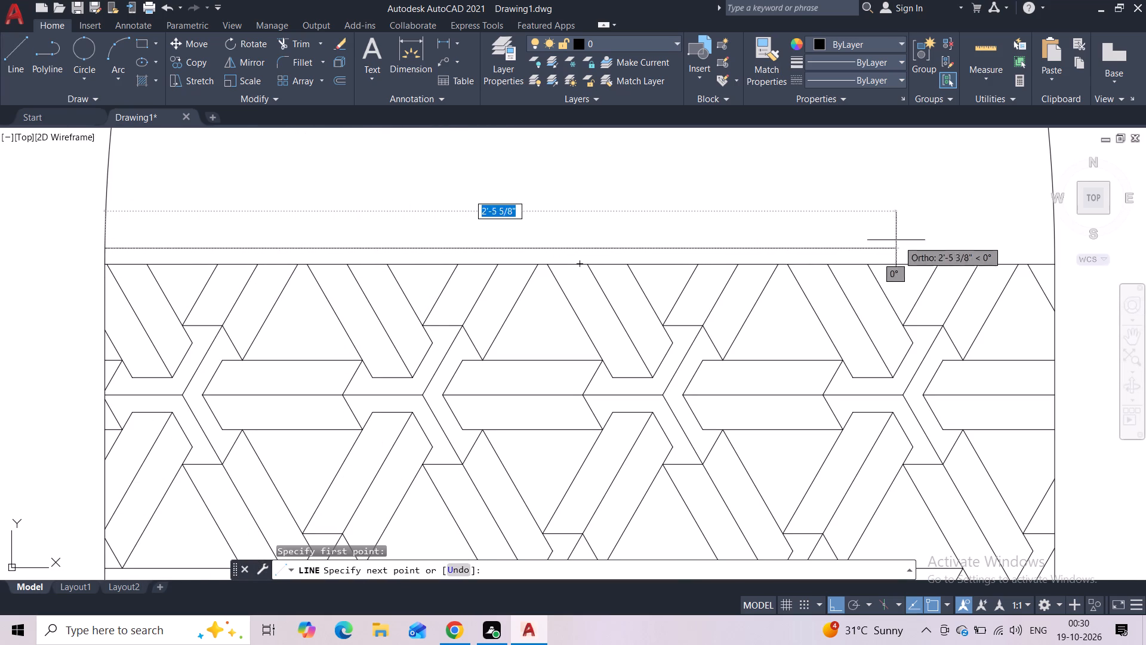
{"action": "middle_click_drag", "start_coordinate": [955, 239], "coordinate": [807, 271]}
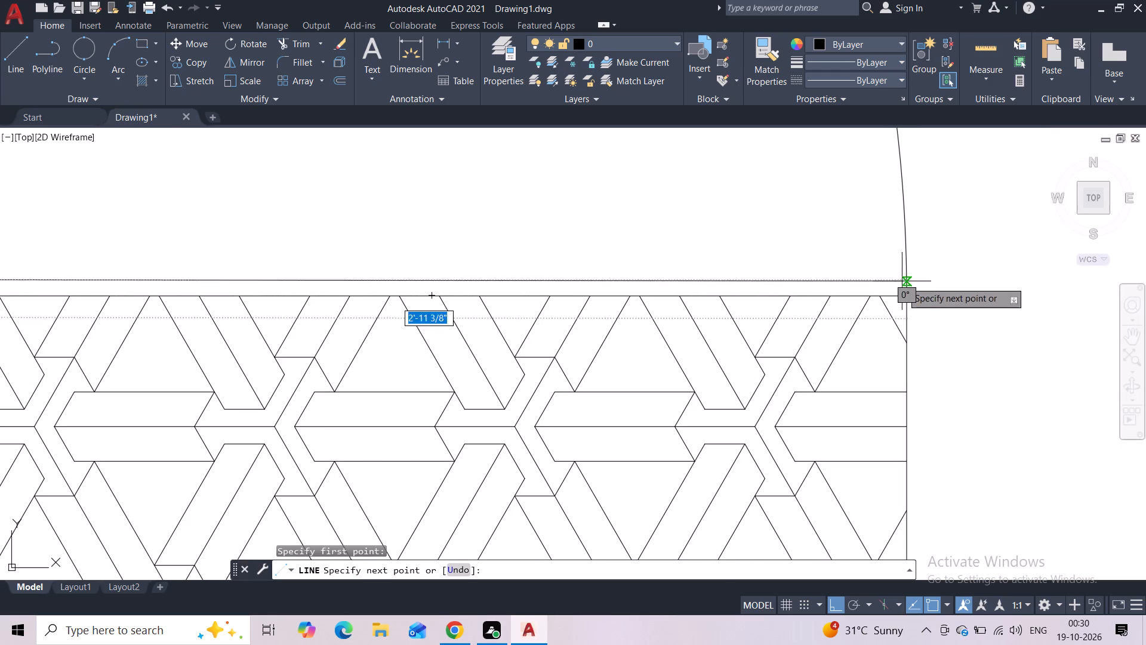
{"action": "left_click", "coordinate": [902, 281]}
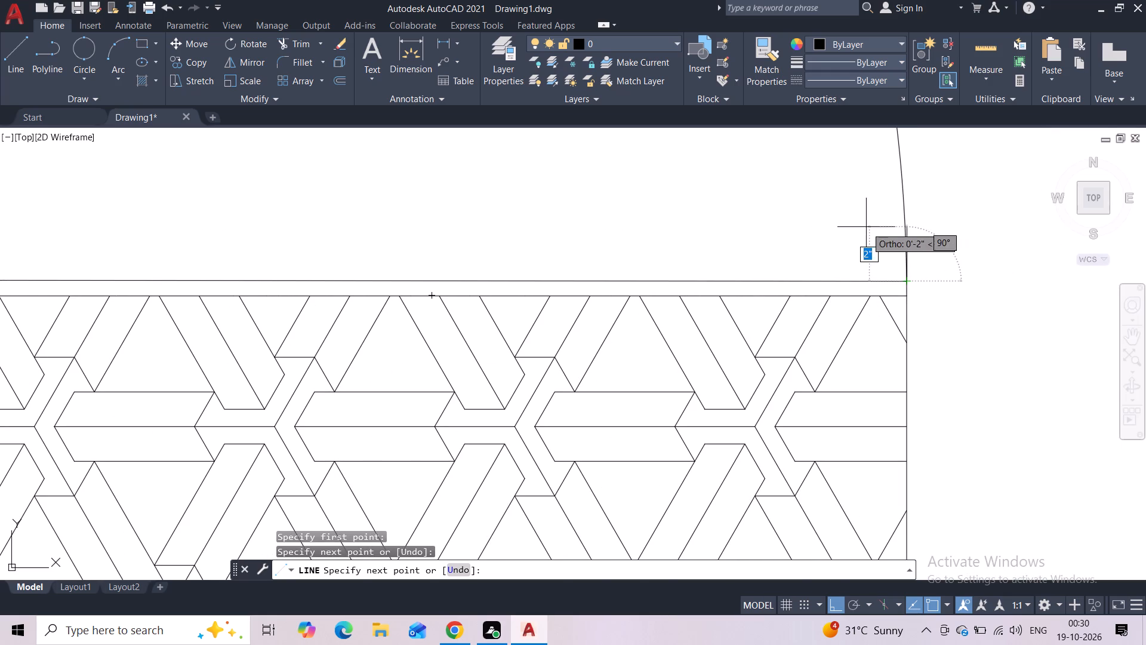
{"action": "key", "text": "Escape"}
Offset the oval in the left tower's arch 2" inward.
{"action": "scroll", "coordinate": [860, 235], "scroll_direction": "down", "scroll_amount": 3}
{"action": "middle_click_drag", "start_coordinate": [806, 216], "coordinate": [766, 287]}
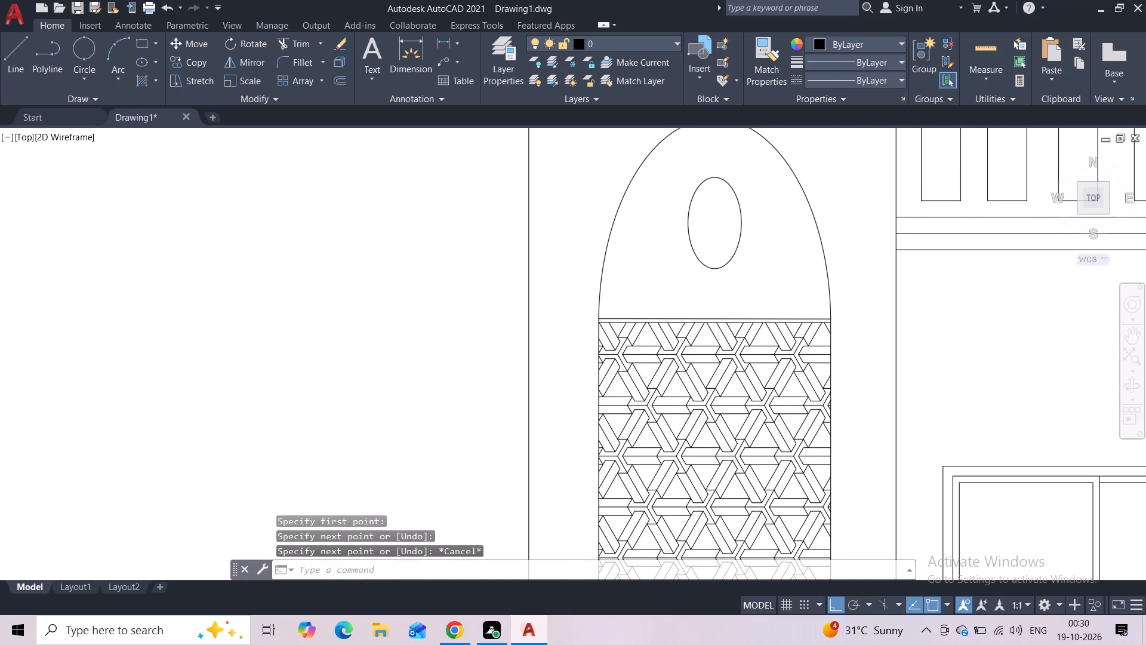
{"action": "left_click", "coordinate": [754, 182]}
{"action": "left_click", "coordinate": [683, 236]}
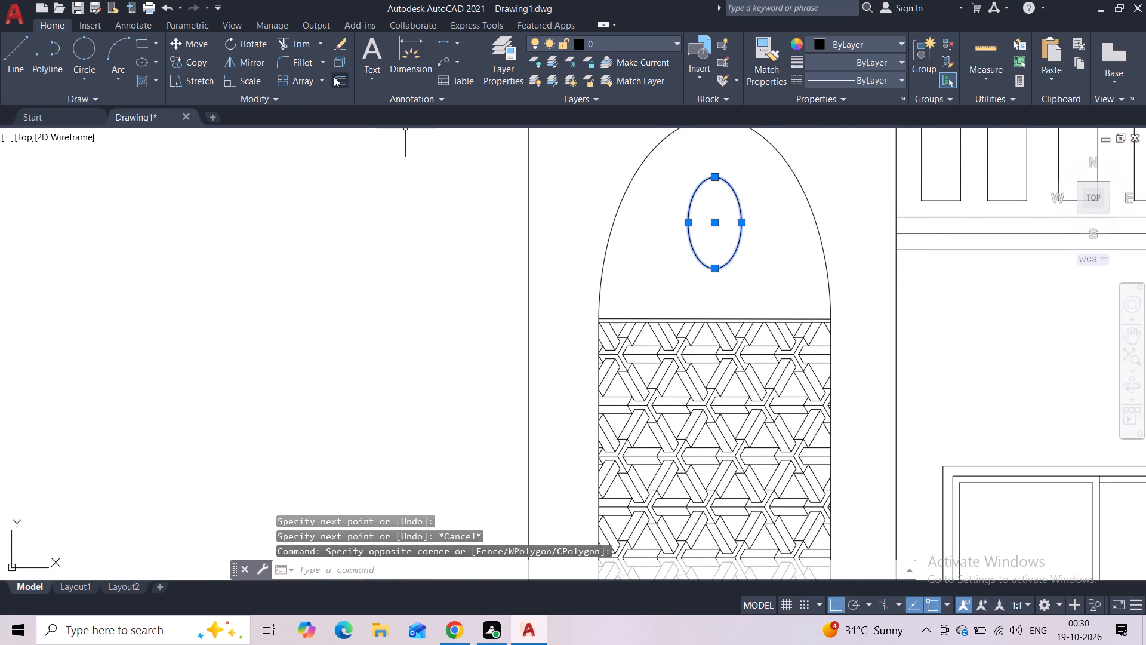
{"action": "left_click", "coordinate": [334, 76]}
{"action": "type", "text": "2\""}
{"action": "key", "text": "Return"}
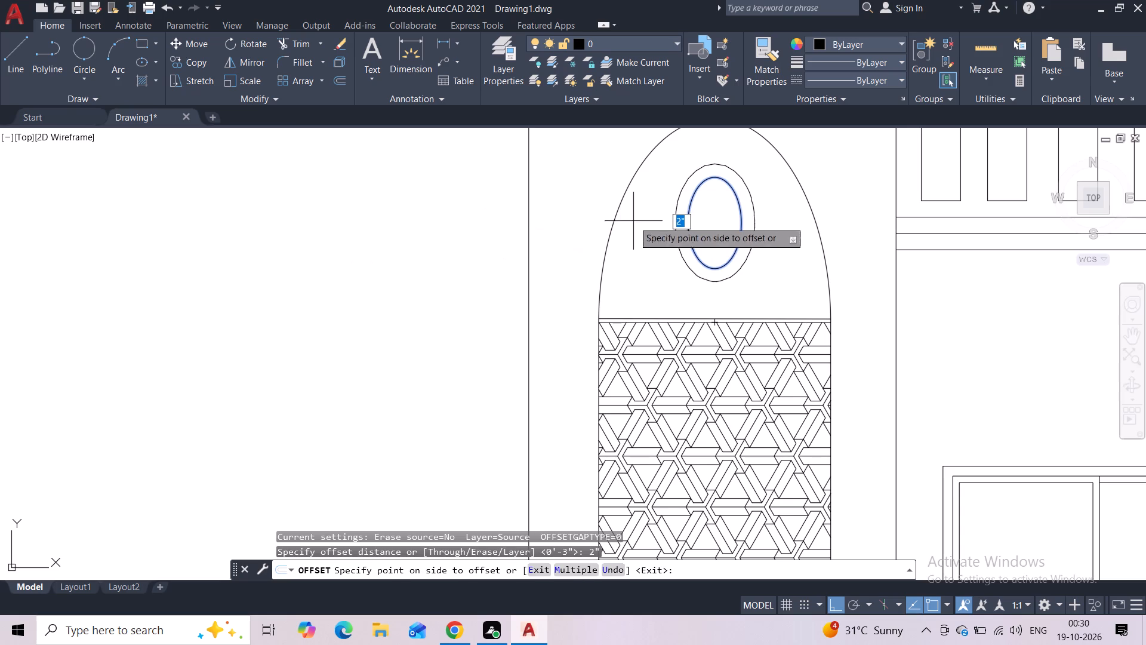
{"action": "left_click", "coordinate": [704, 214]}
Offset the oval in the right tower's arch inward by the same 2" distance.
{"action": "scroll", "coordinate": [793, 263], "scroll_direction": "down", "scroll_amount": 2}
{"action": "middle_click_drag", "start_coordinate": [789, 264], "coordinate": [550, 273]}
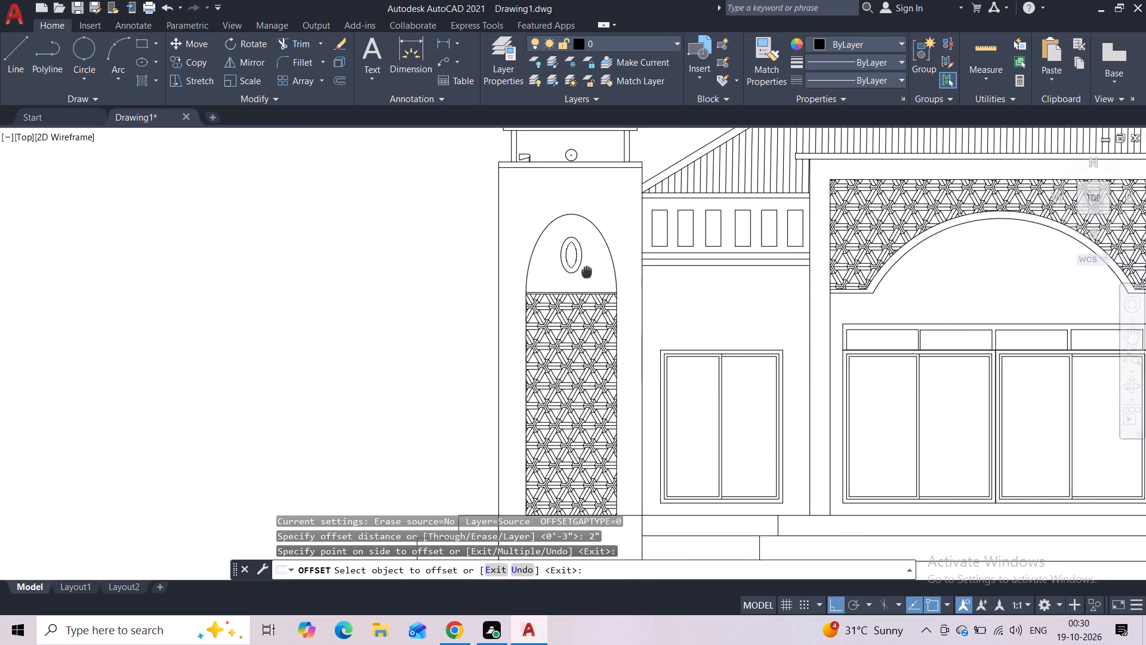
{"action": "middle_click_drag", "start_coordinate": [550, 273], "coordinate": [152, 290]}
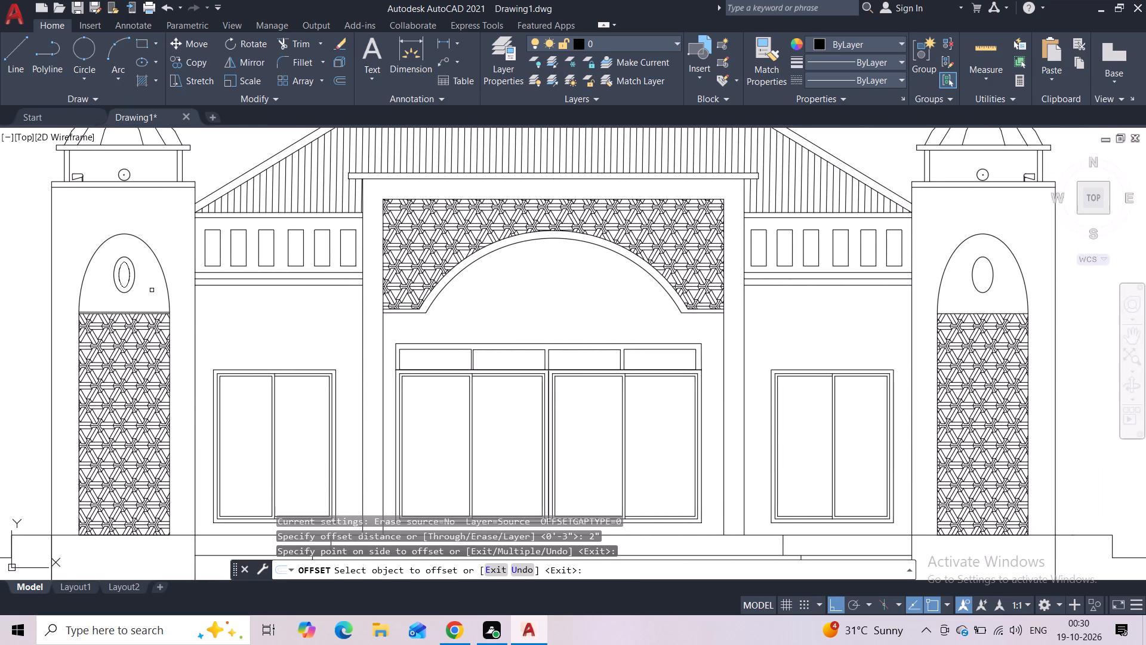
{"action": "scroll", "coordinate": [269, 301], "scroll_direction": "down", "scroll_amount": 1}
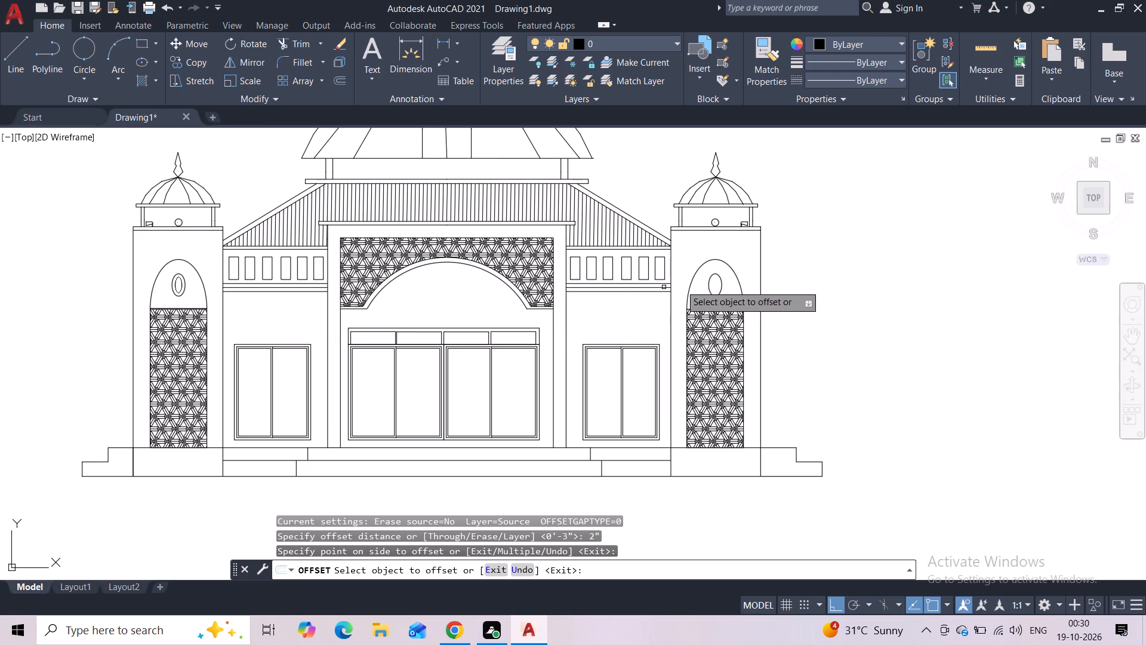
{"action": "scroll", "coordinate": [708, 285], "scroll_direction": "up", "scroll_amount": 3}
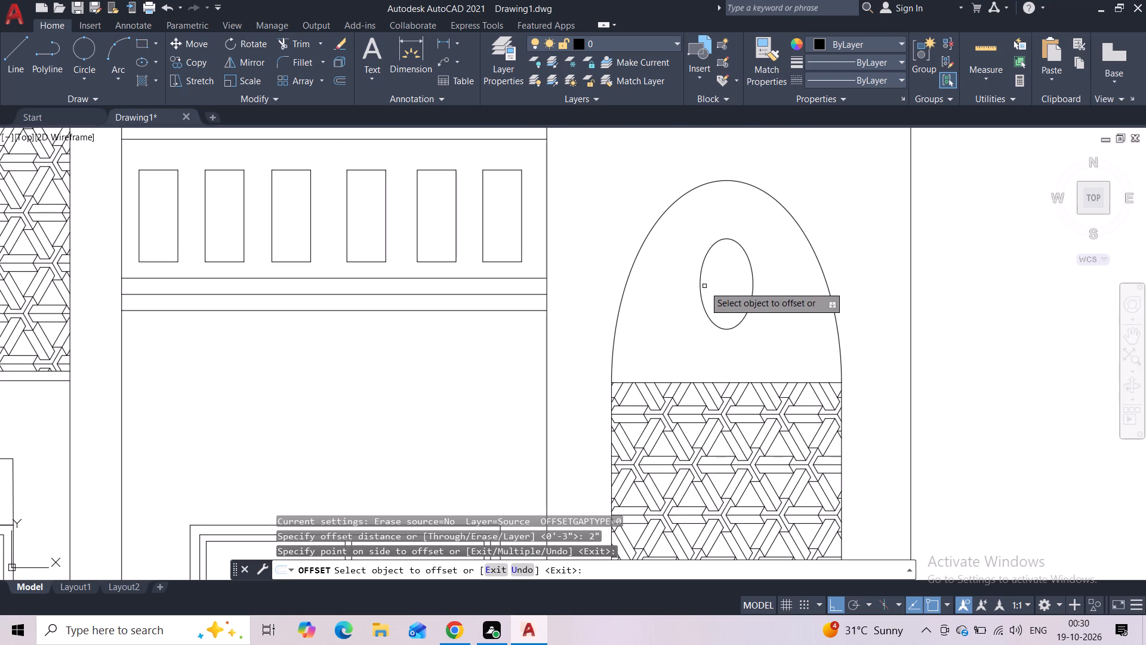
{"action": "left_click", "coordinate": [701, 289]}
{"action": "left_click", "coordinate": [720, 284]}
{"action": "scroll", "coordinate": [724, 306], "scroll_direction": "down", "scroll_amount": 2}
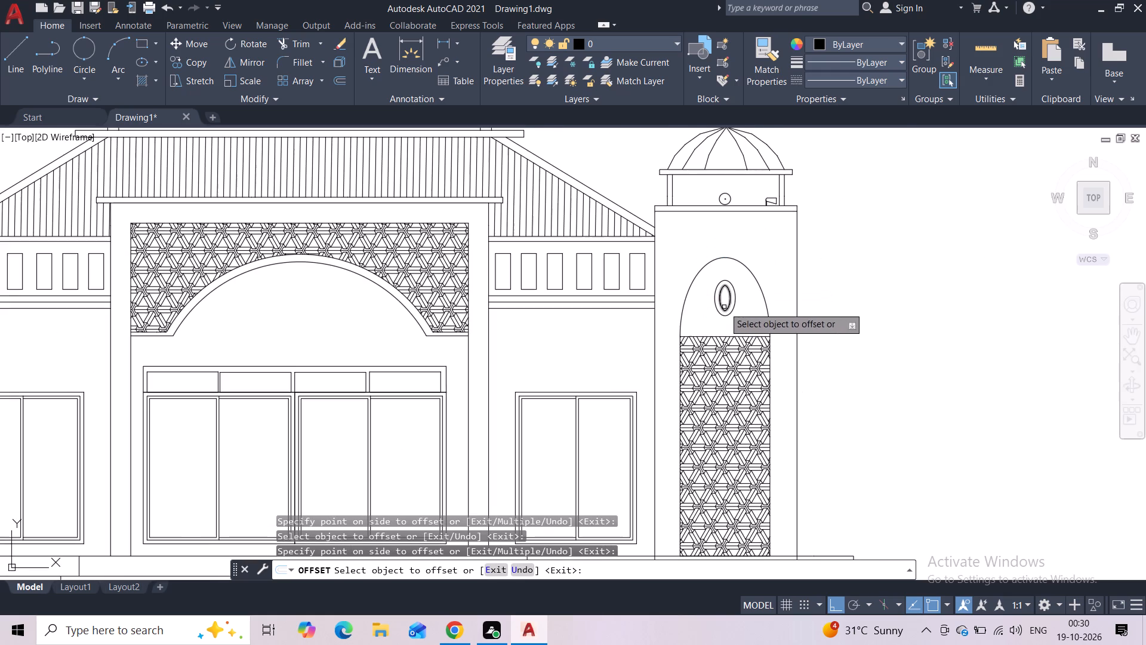
{"action": "scroll", "coordinate": [868, 299], "scroll_direction": "down", "scroll_amount": 1}
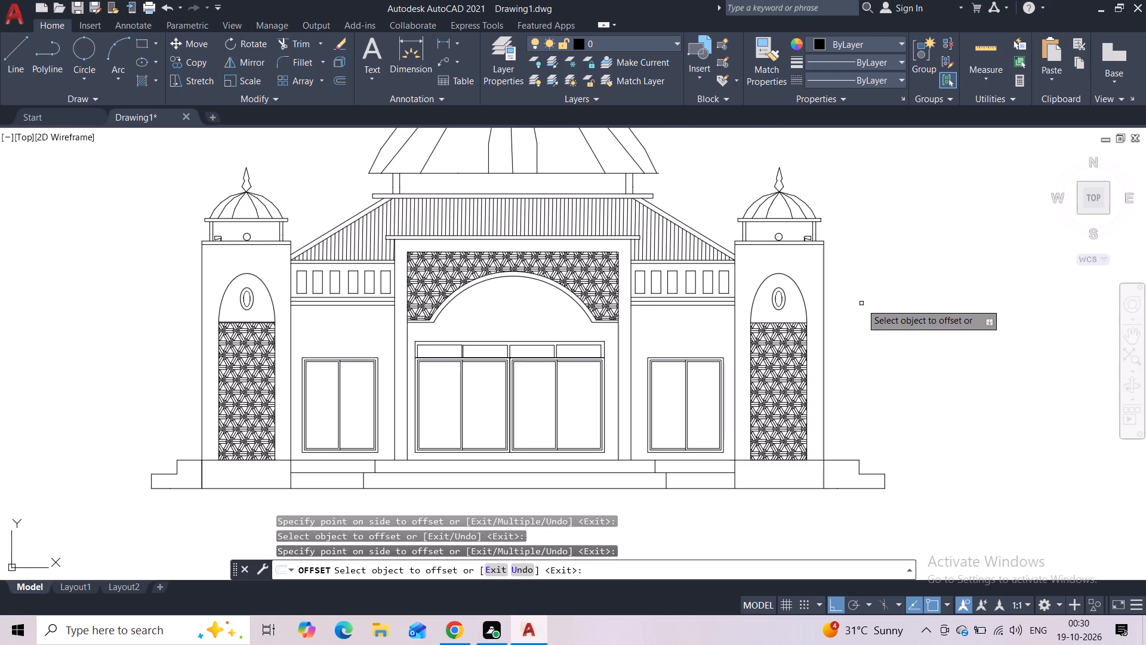
{"action": "key", "text": "Escape"}
Draw a horizontal line across the right tower's arch, just above the patterned panel.
{"action": "scroll", "coordinate": [799, 319], "scroll_direction": "up", "scroll_amount": 3}
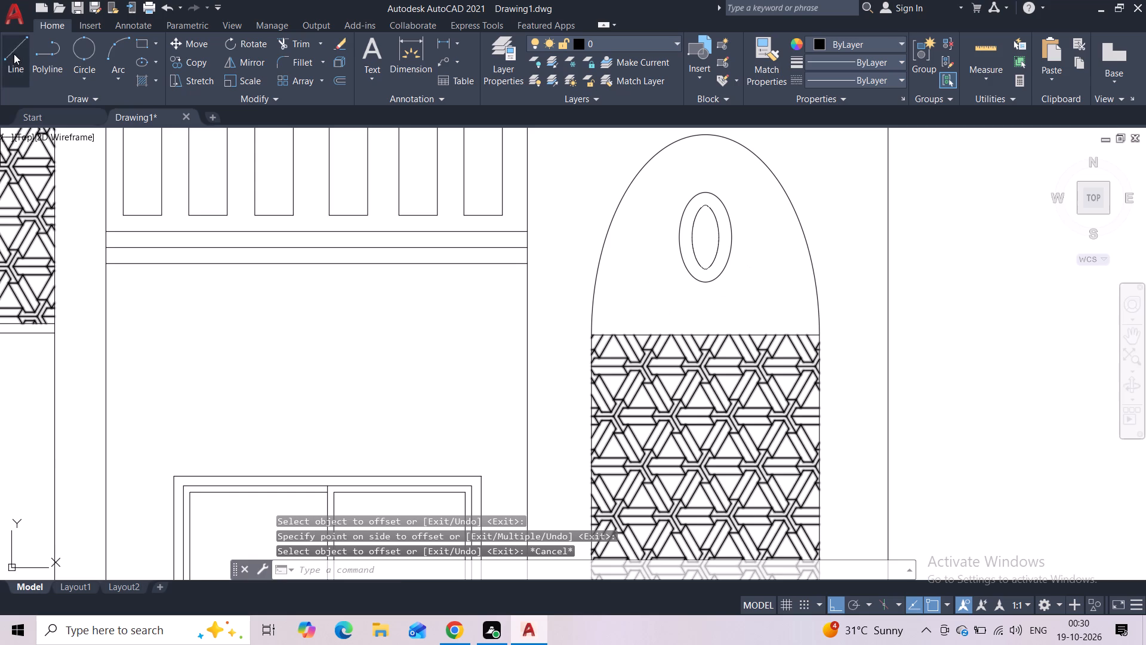
{"action": "left_click", "coordinate": [14, 54]}
{"action": "scroll", "coordinate": [624, 322], "scroll_direction": "up", "scroll_amount": 2}
{"action": "left_click", "coordinate": [536, 336]}
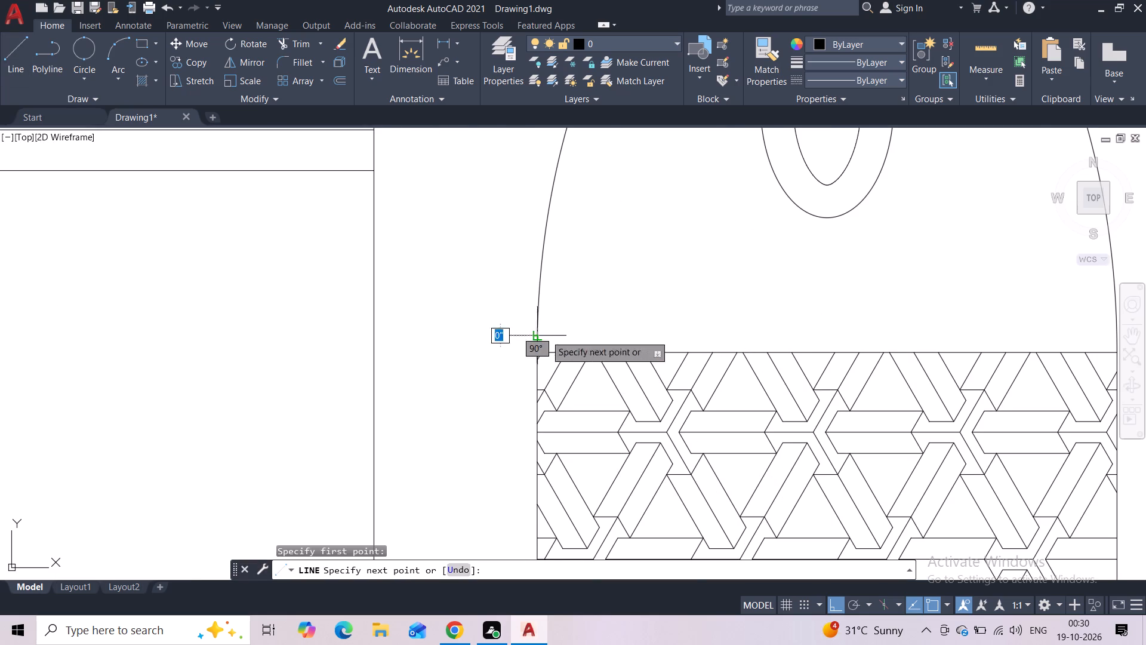
{"action": "middle_click_drag", "start_coordinate": [654, 334], "coordinate": [165, 334]}
{"action": "left_click", "coordinate": [621, 336]}
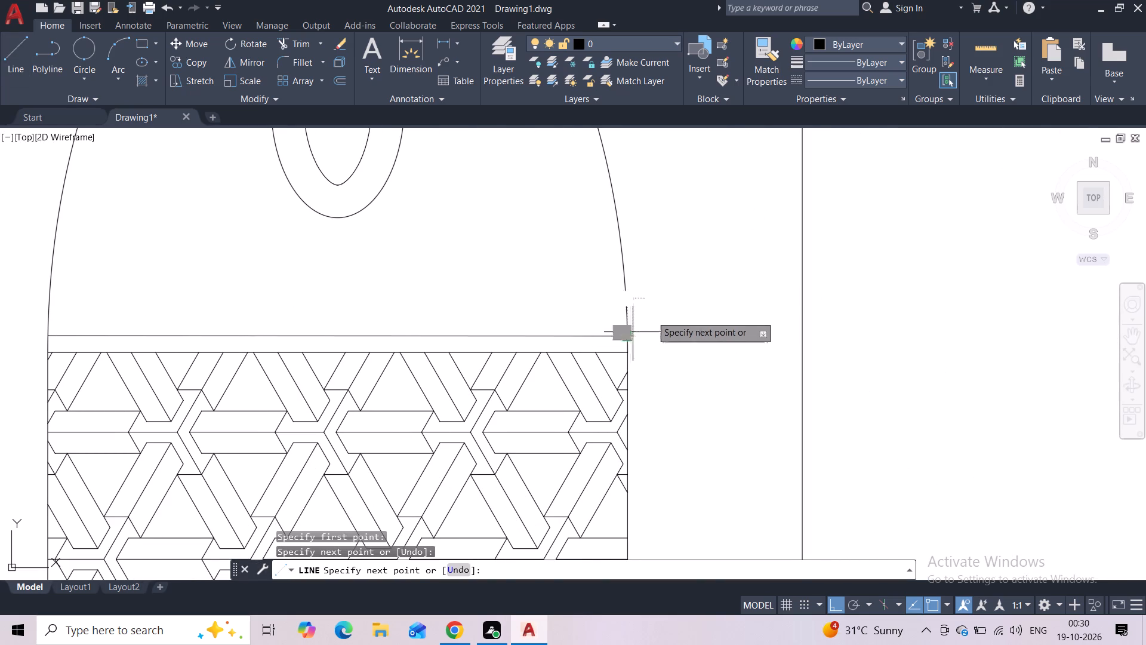
{"action": "key", "text": "Escape"}
Examine the whole mosque elevation from the plinth steps up to the main dome.
{"action": "scroll", "coordinate": [478, 303], "scroll_direction": "down", "scroll_amount": 4}
{"action": "scroll", "coordinate": [537, 298], "scroll_direction": "down", "scroll_amount": 1}
{"action": "middle_click_drag", "start_coordinate": [565, 305], "coordinate": [728, 263]}
{"action": "scroll", "coordinate": [728, 263], "scroll_direction": "down", "scroll_amount": 1}
{"action": "middle_click_drag", "start_coordinate": [725, 247], "coordinate": [743, 327]}
{"action": "scroll", "coordinate": [748, 306], "scroll_direction": "up", "scroll_amount": 1}
{"action": "middle_click_drag", "start_coordinate": [748, 306], "coordinate": [751, 303]}
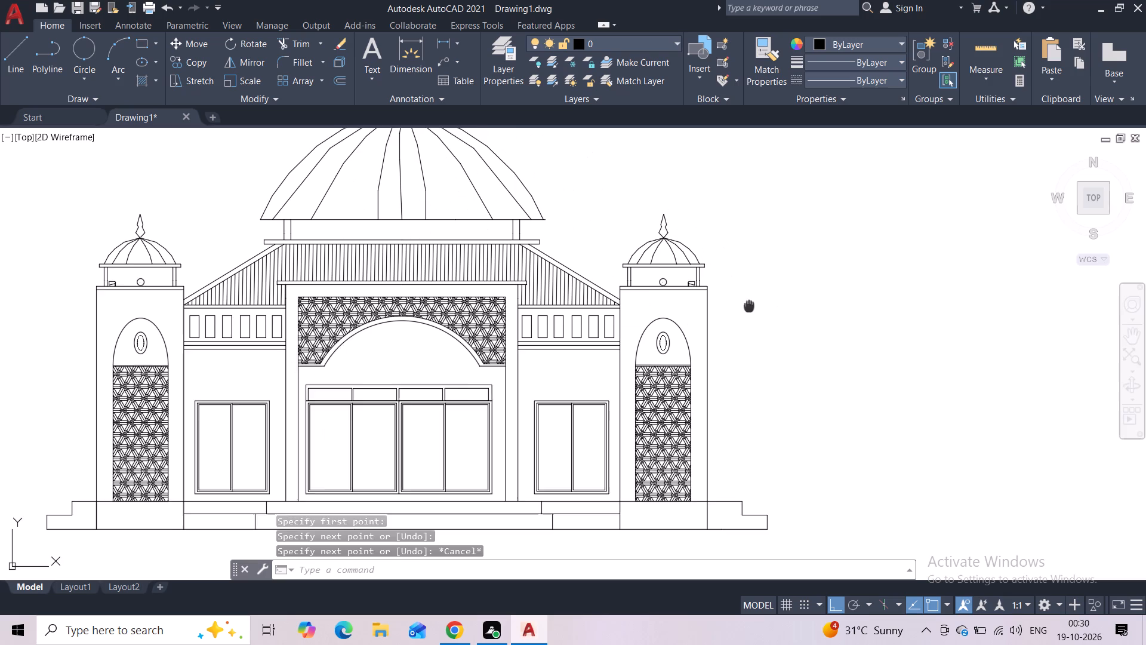
{"action": "middle_click_drag", "start_coordinate": [751, 303], "coordinate": [858, 291]}
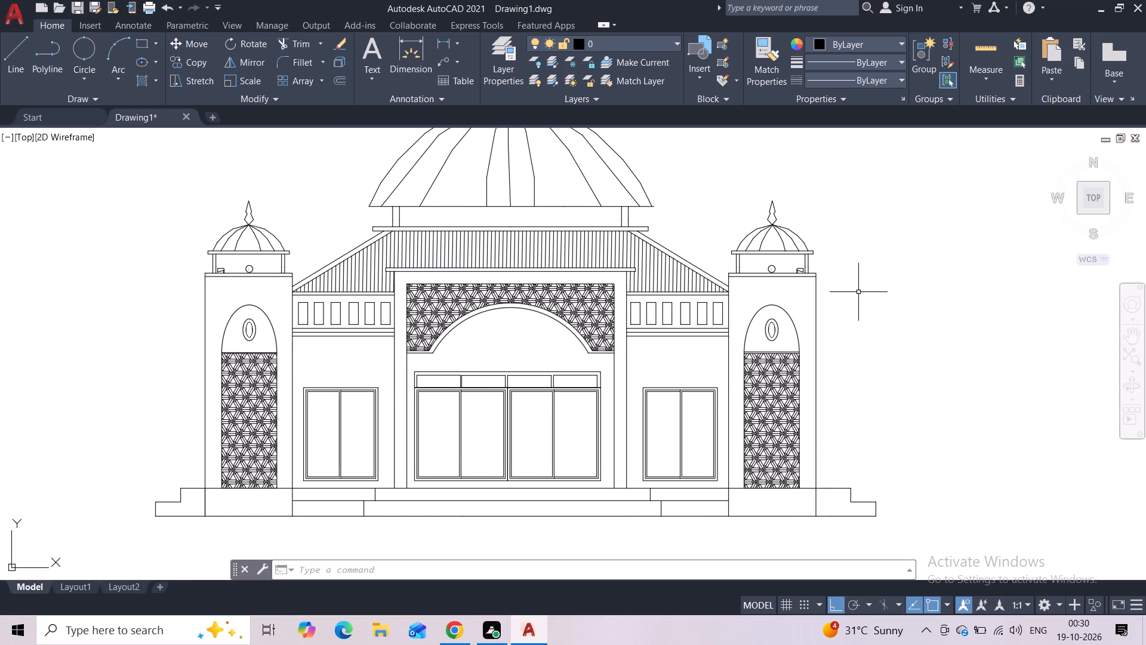
{"action": "middle_click_drag", "start_coordinate": [864, 290], "coordinate": [877, 356]}
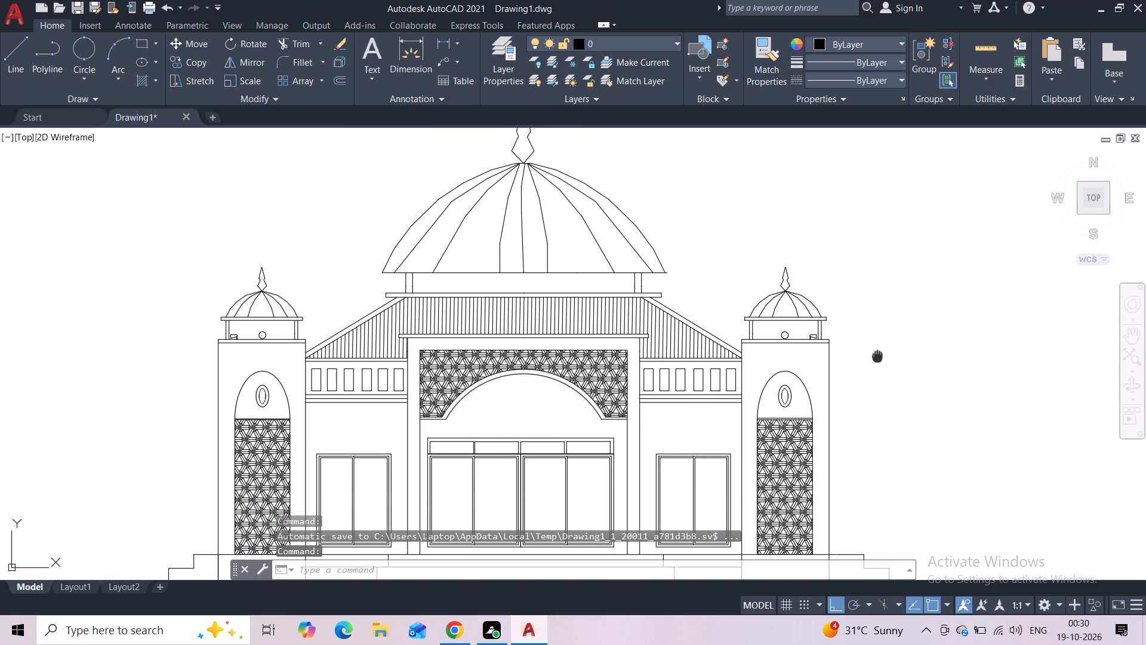
Examine the completed mosque elevation once more, from the plinth steps to the dome finials.
{"action": "middle_click_drag", "start_coordinate": [877, 356], "coordinate": [858, 285]}
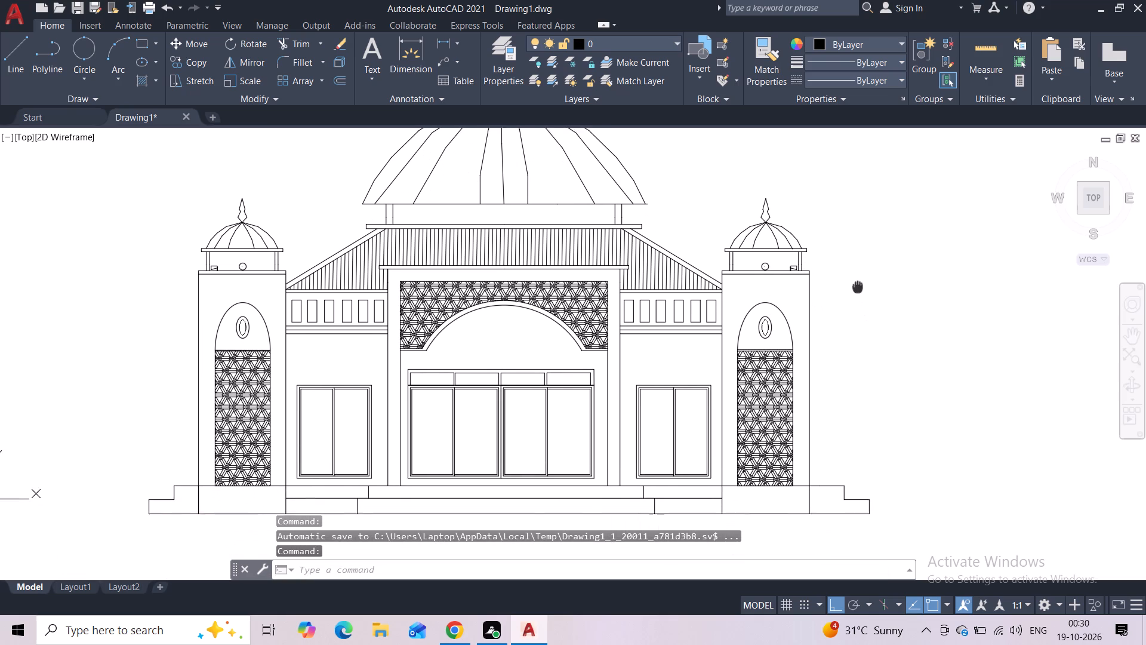
{"action": "middle_click_drag", "start_coordinate": [858, 285], "coordinate": [860, 282]}
{"action": "middle_click_drag", "start_coordinate": [886, 360], "coordinate": [910, 319]}
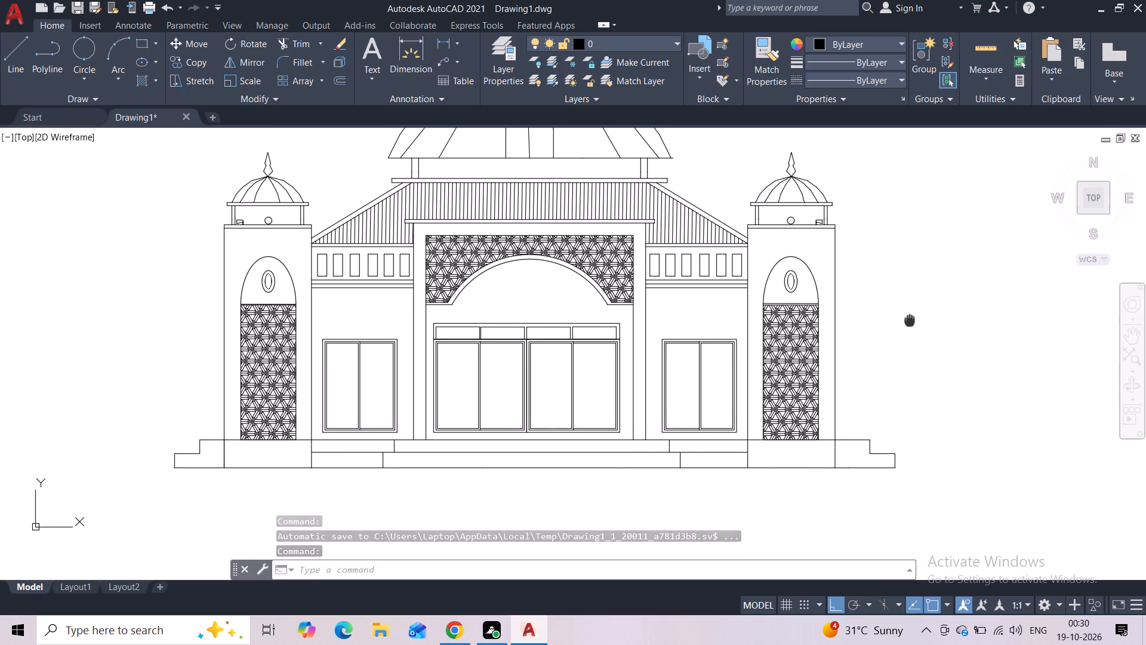
{"action": "middle_click_drag", "start_coordinate": [910, 319], "coordinate": [920, 391]}
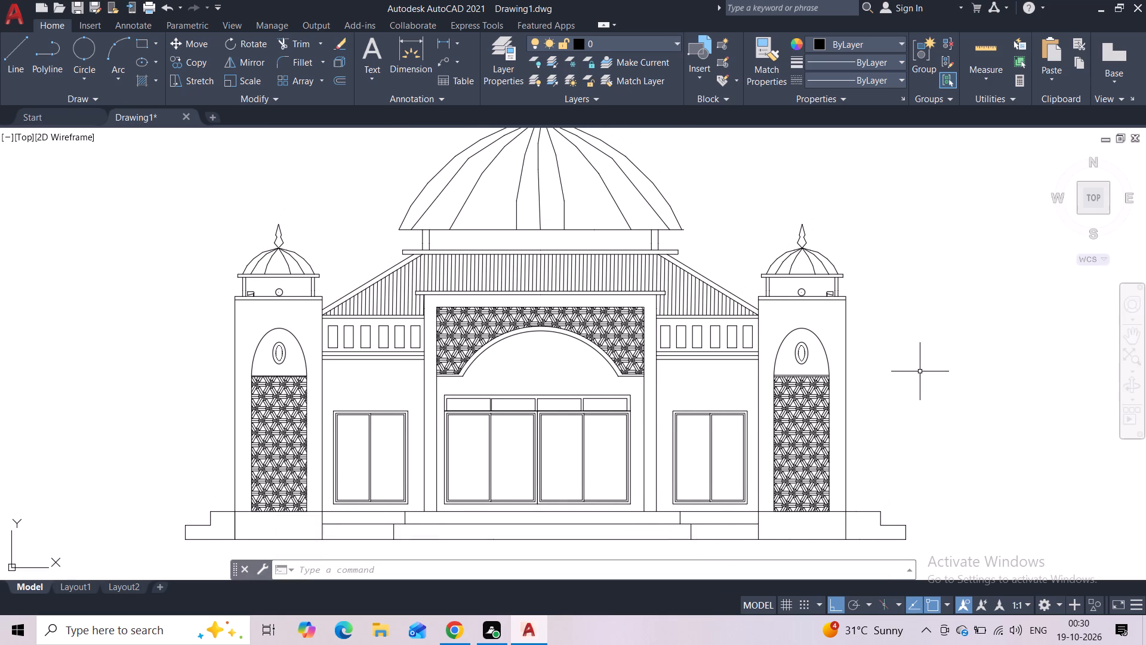
{"action": "scroll", "coordinate": [919, 349], "scroll_direction": "down", "scroll_amount": 1}
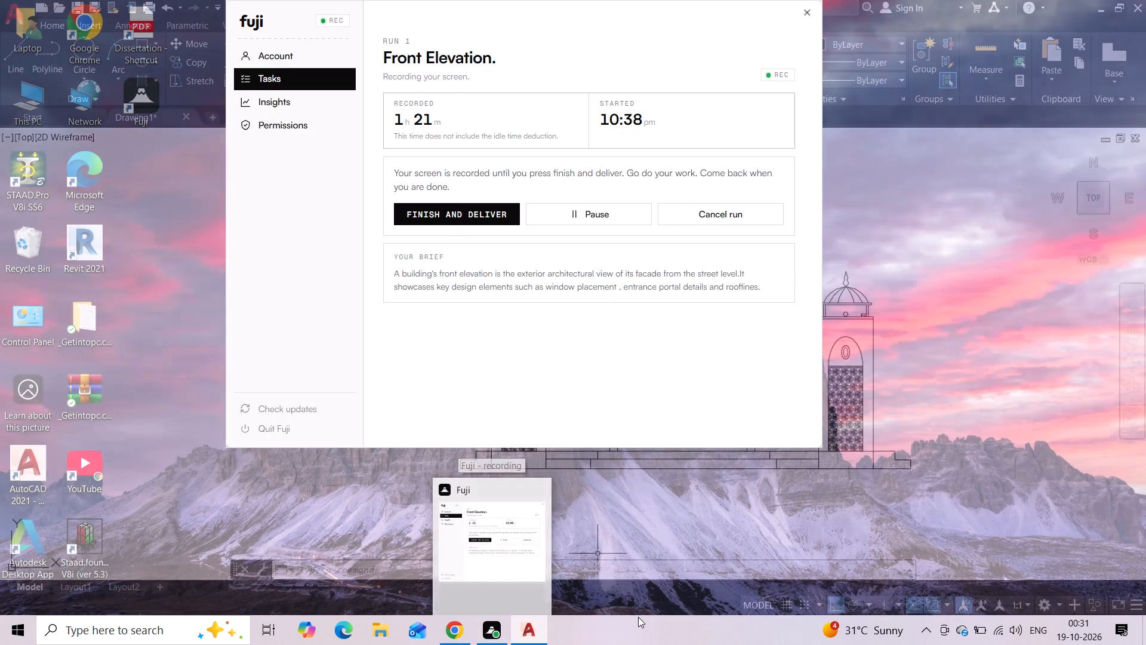
{"action": "middle_click_drag", "start_coordinate": [691, 510], "coordinate": [618, 526]}
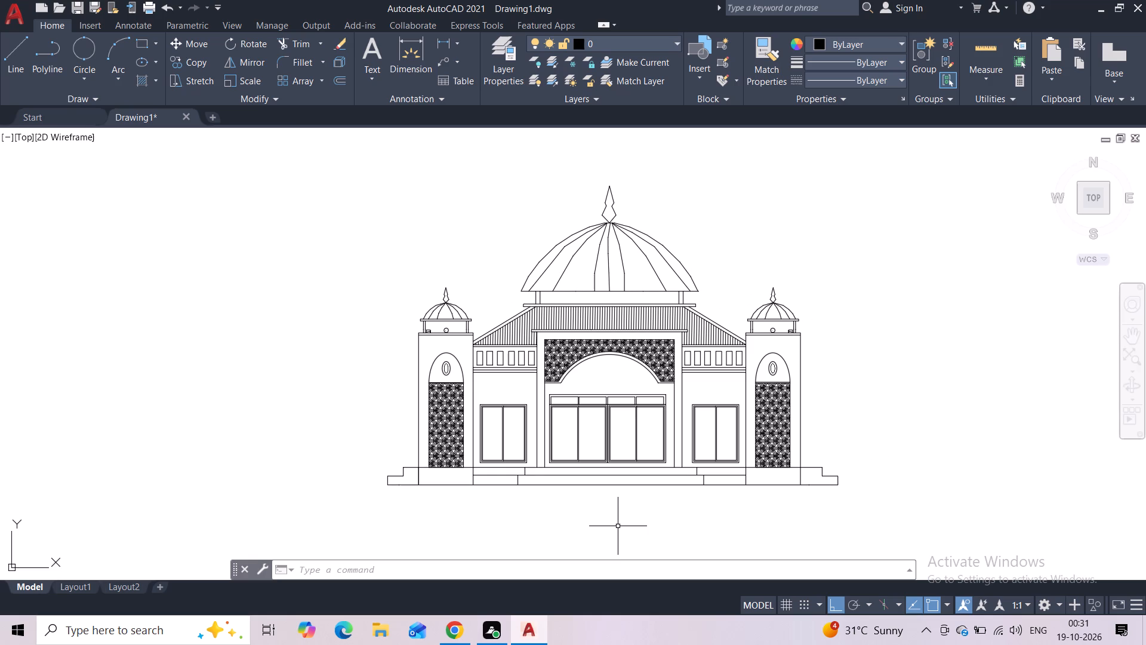
{"action": "middle_click_drag", "start_coordinate": [595, 523], "coordinate": [562, 501]}
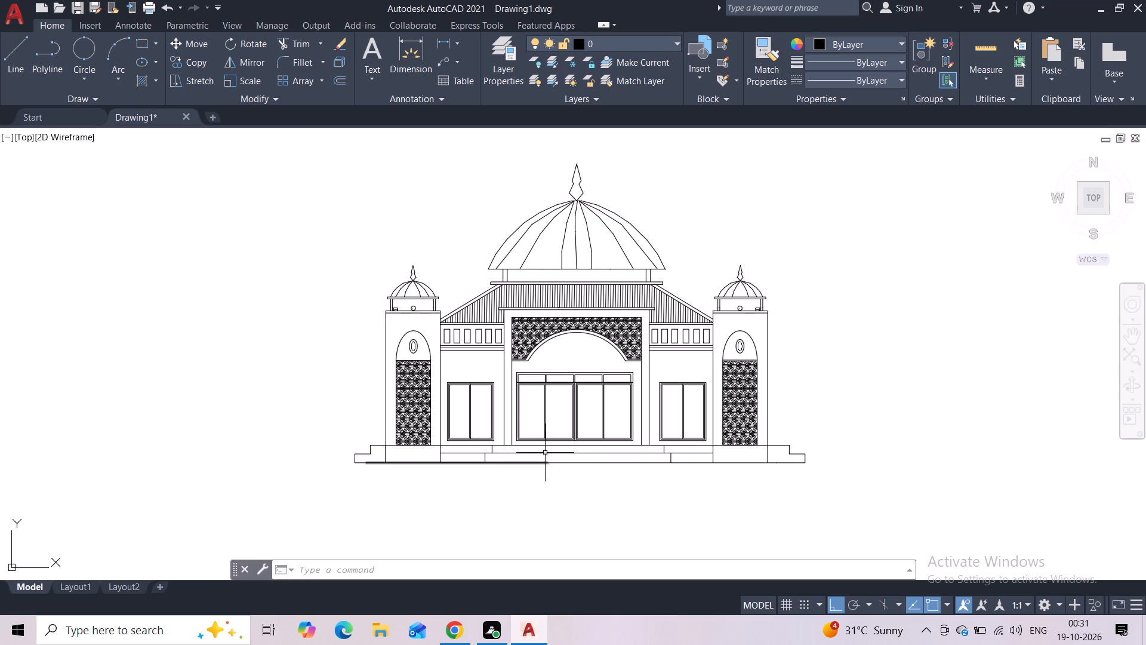
{"action": "scroll", "coordinate": [563, 353], "scroll_direction": "up", "scroll_amount": 1}
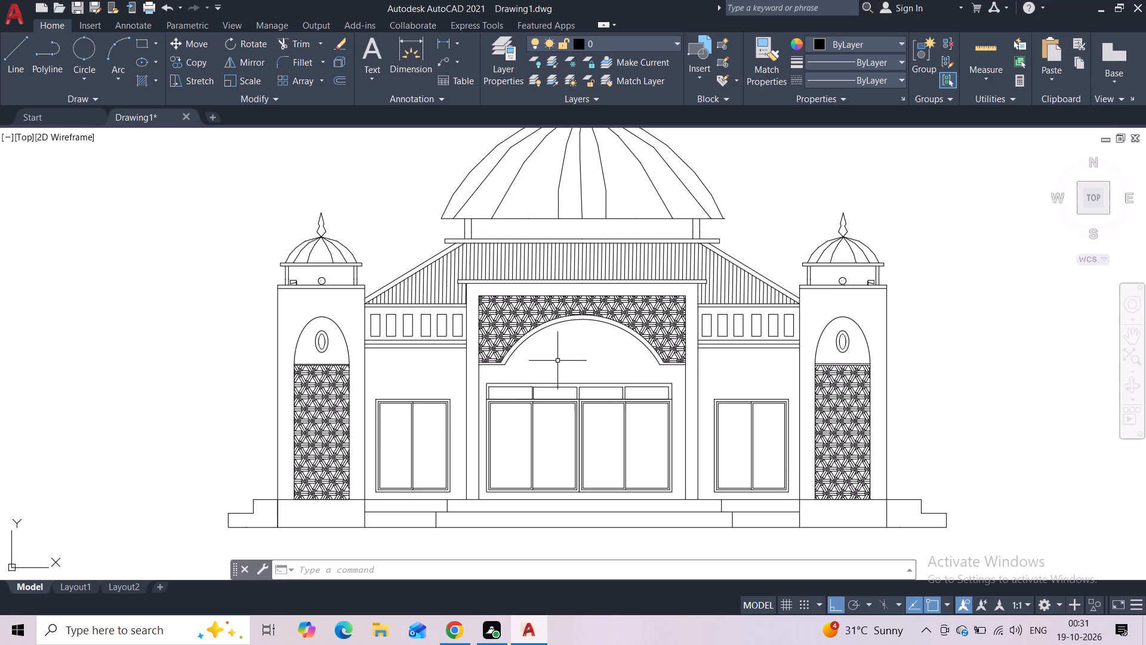
{"action": "scroll", "coordinate": [557, 361], "scroll_direction": "down", "scroll_amount": 1}
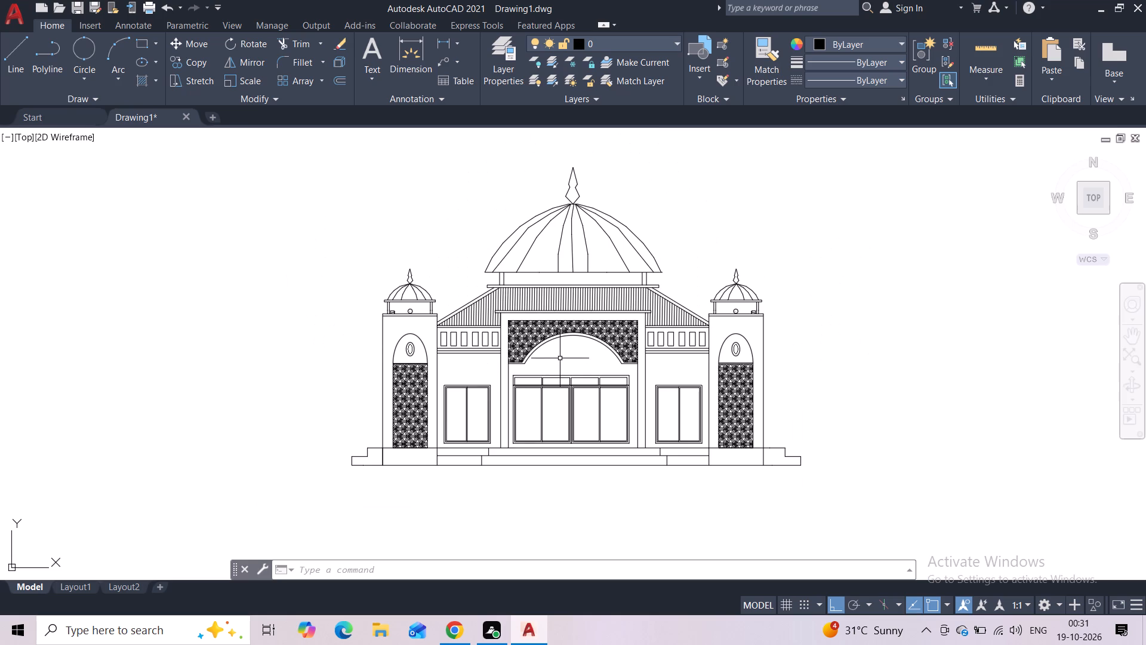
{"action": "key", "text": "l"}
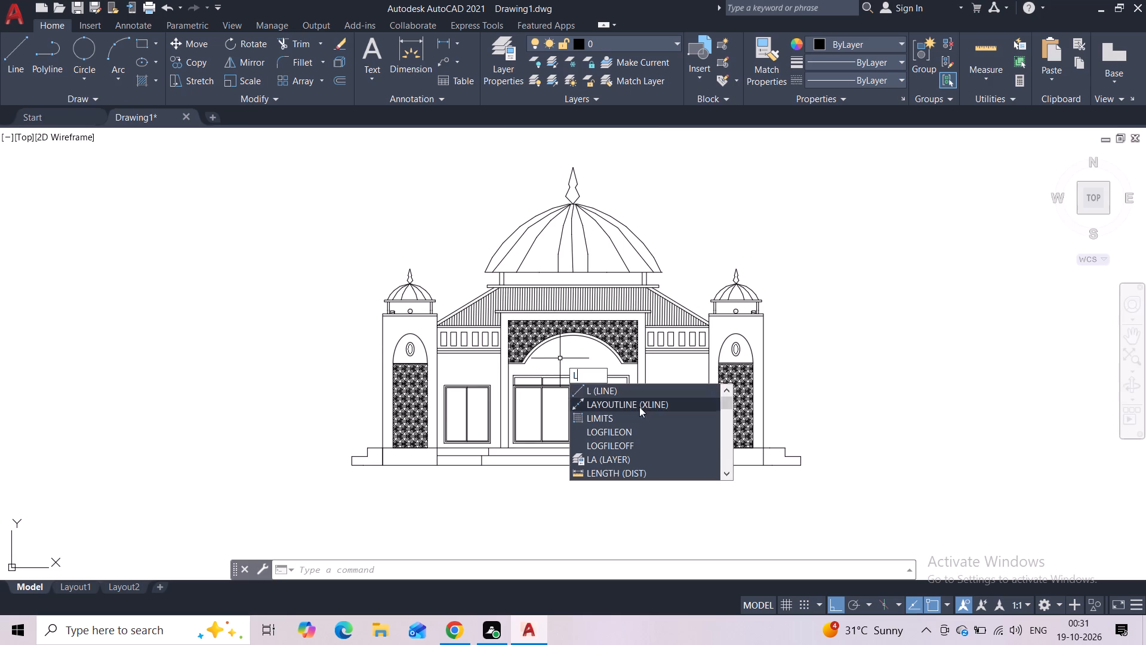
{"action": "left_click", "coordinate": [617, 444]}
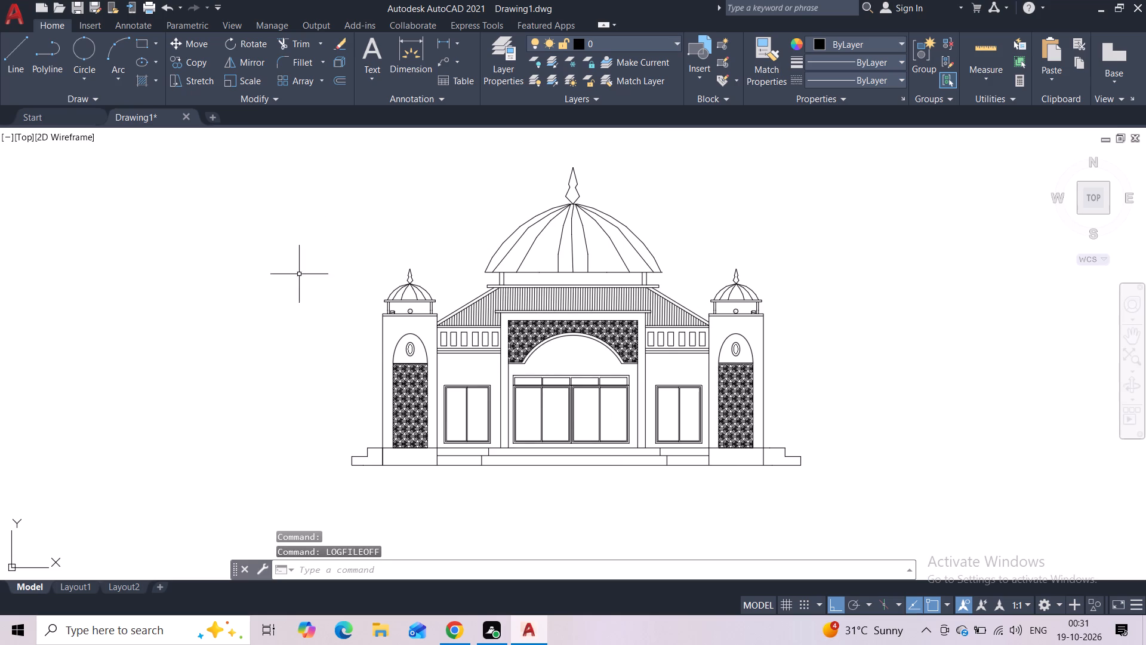
Save the drawing as Drawing1 in AutoCAD 2018 format in the Part Time folder under Documents.
{"action": "left_click", "coordinate": [98, 10]}
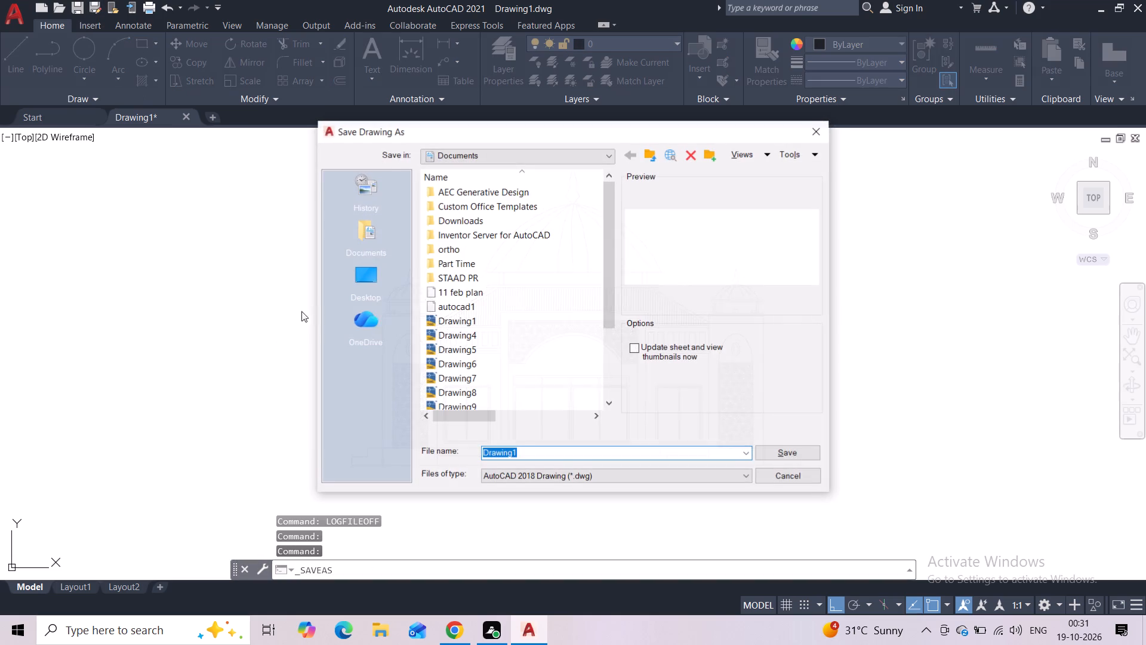
{"action": "double_click", "coordinate": [474, 267]}
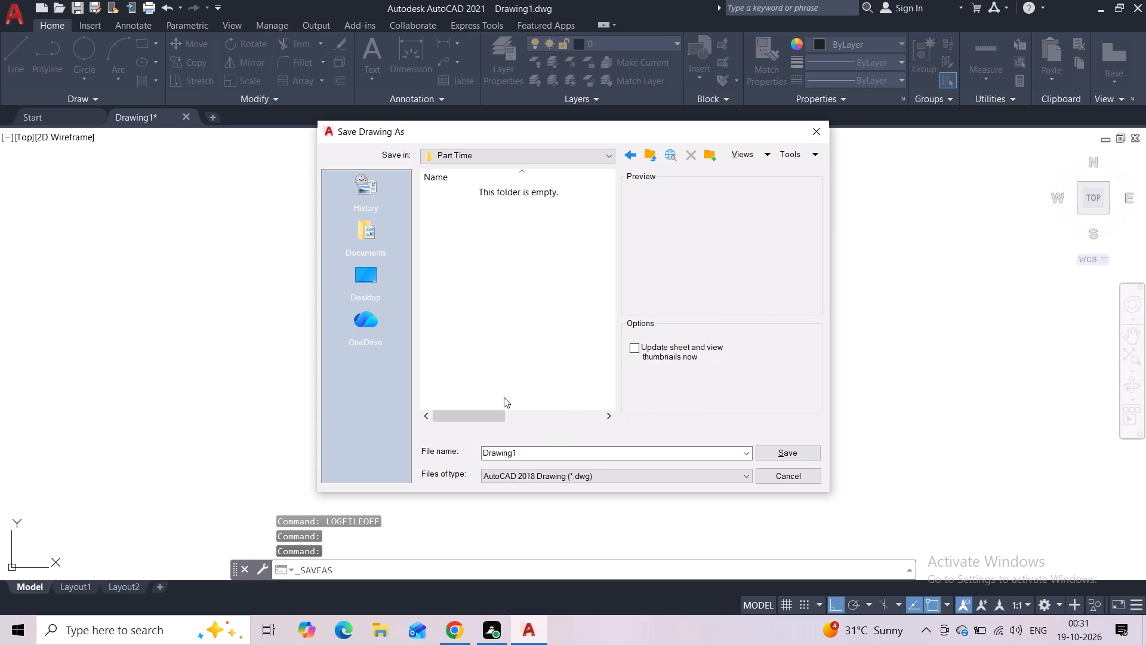
{"action": "left_click", "coordinate": [772, 453]}
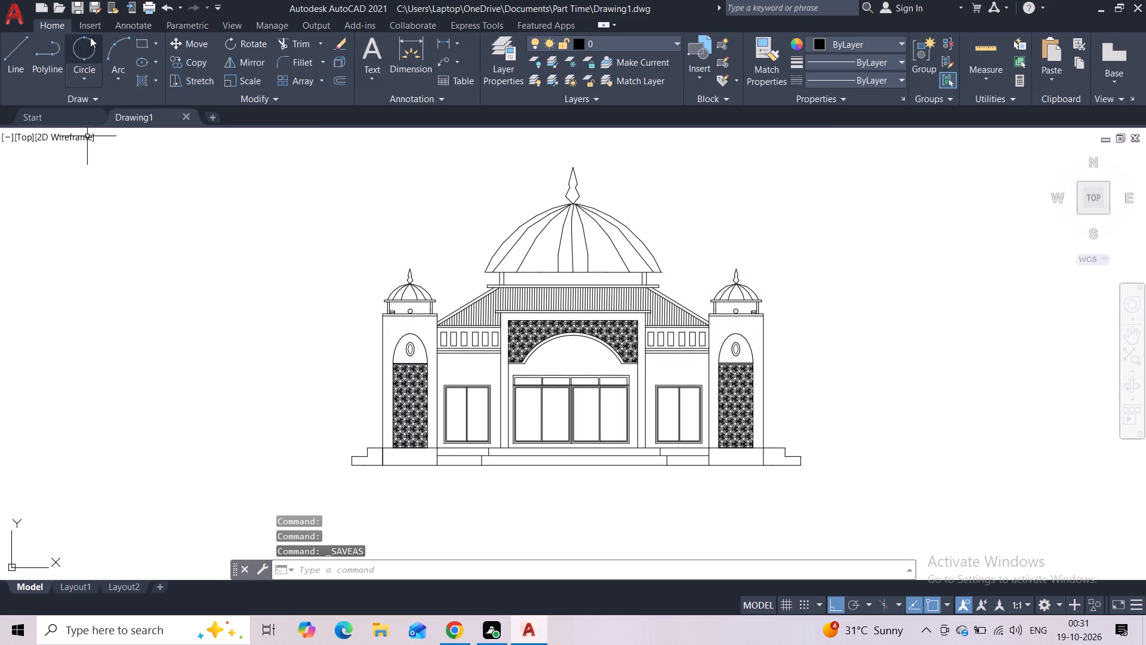
Start plotting the model with the page setup from the previous plot.
{"action": "left_click", "coordinate": [144, 14]}
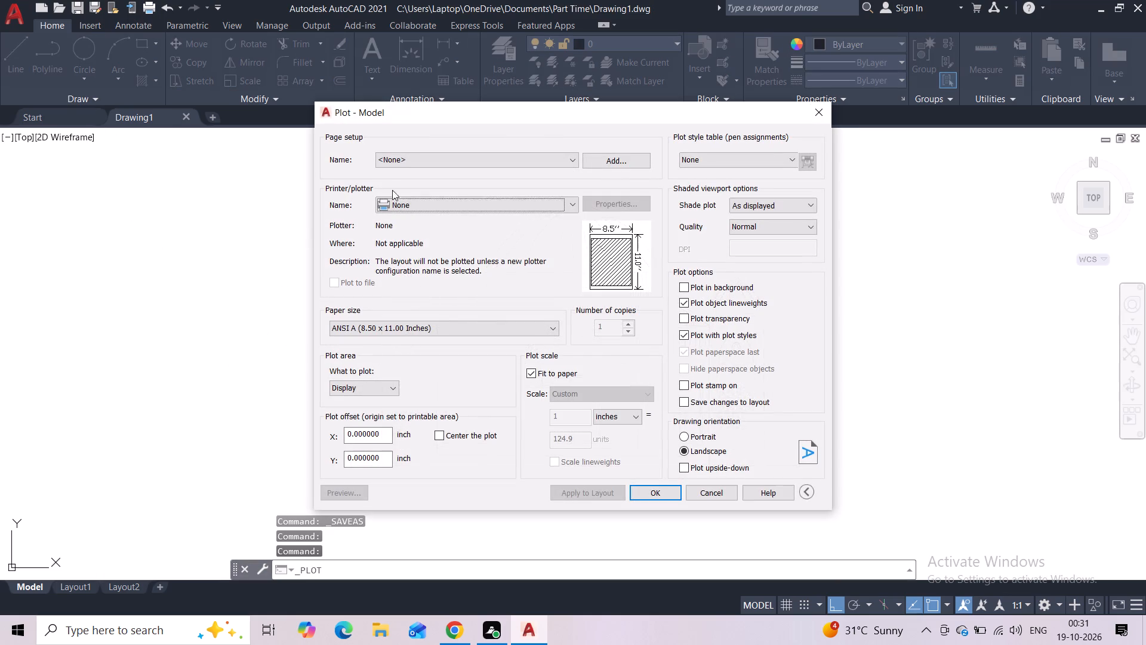
{"action": "left_click", "coordinate": [424, 160]}
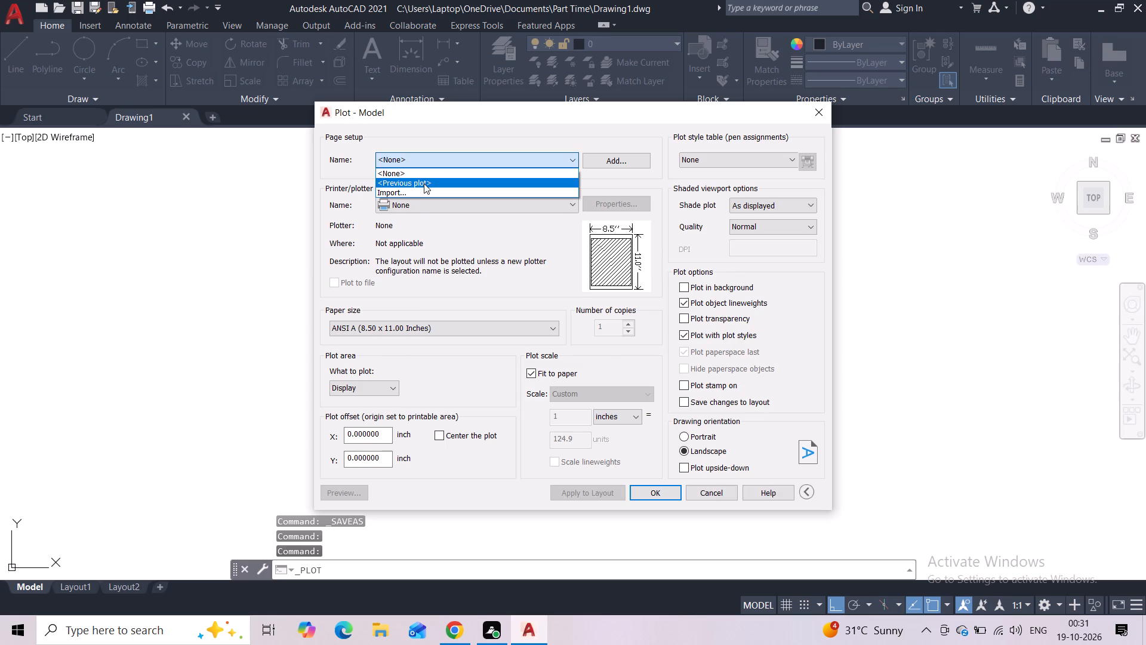
{"action": "left_click", "coordinate": [424, 183]}
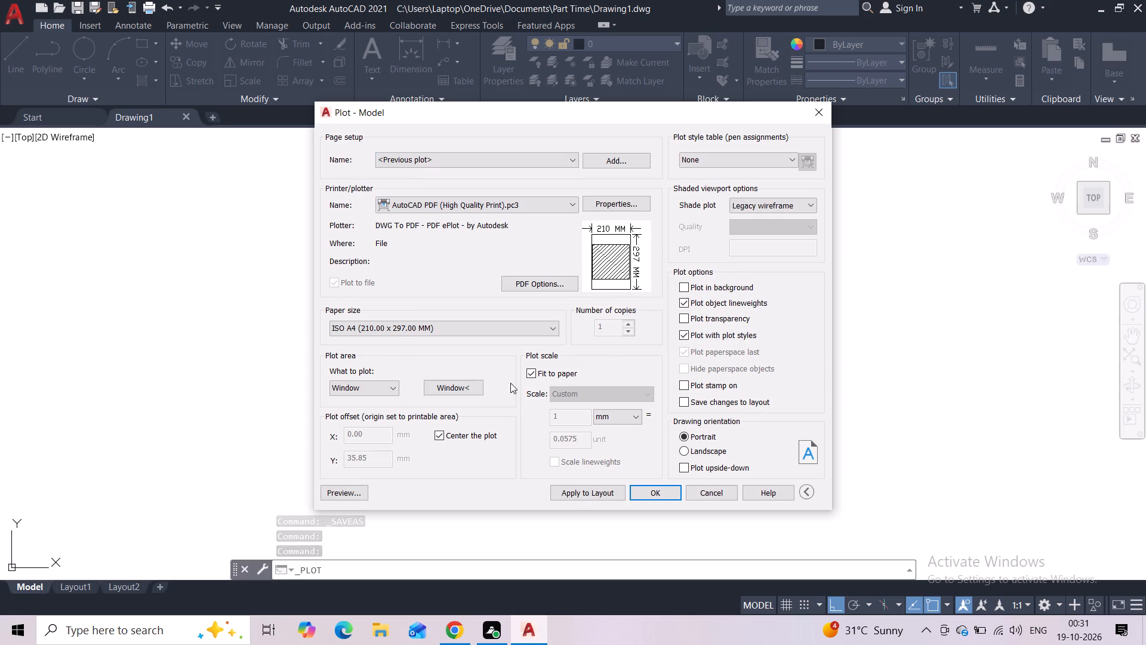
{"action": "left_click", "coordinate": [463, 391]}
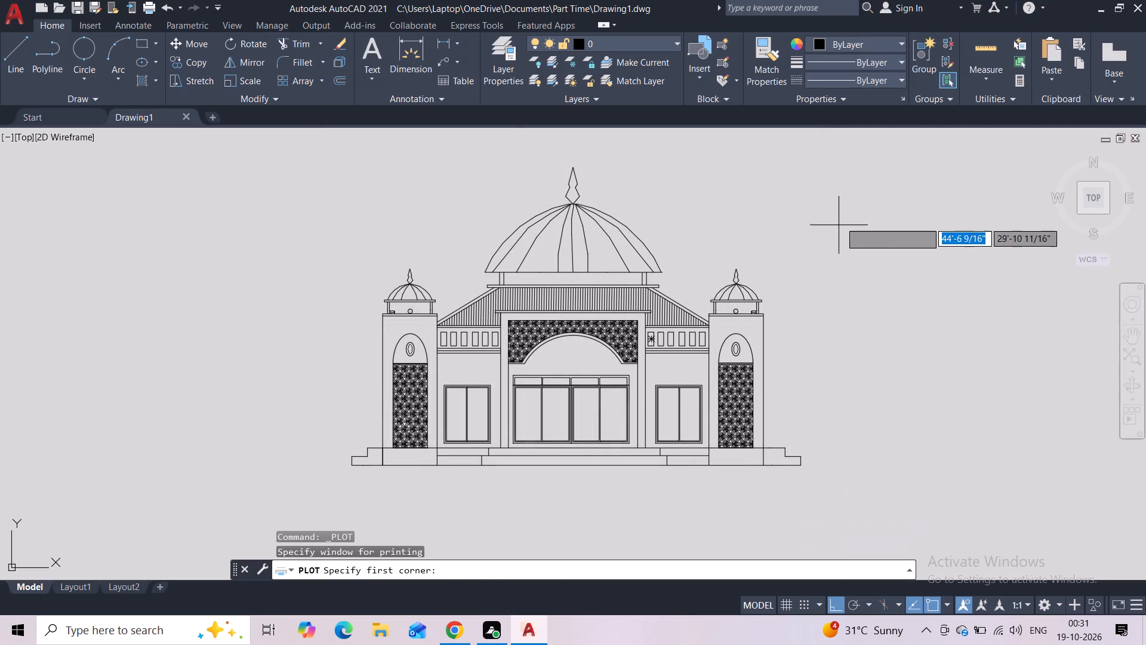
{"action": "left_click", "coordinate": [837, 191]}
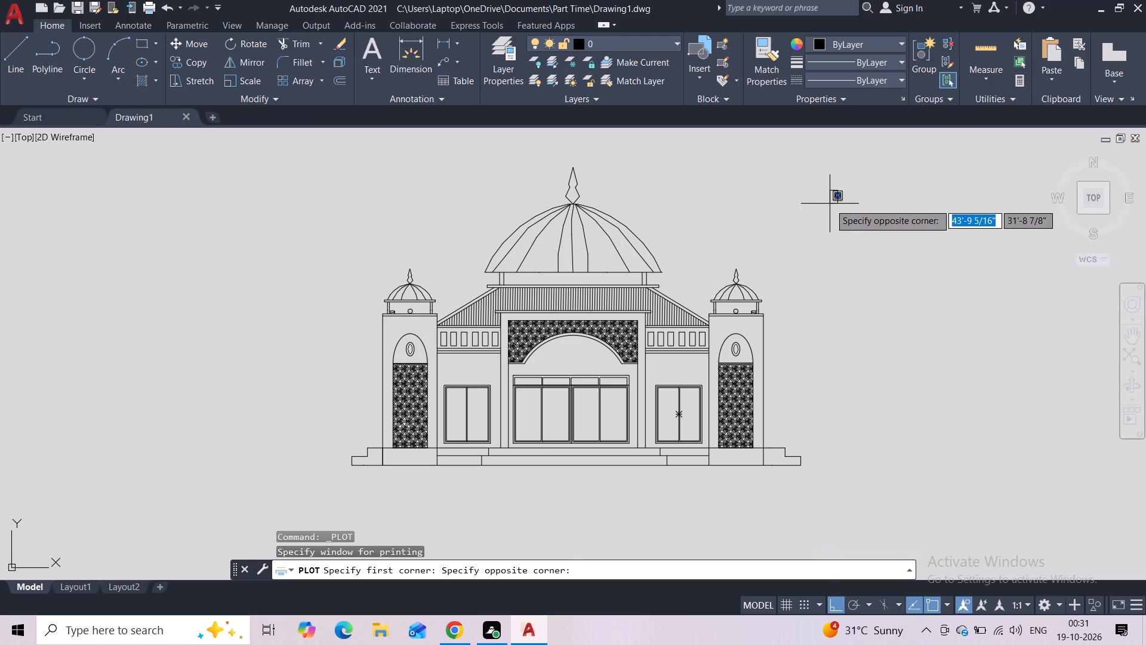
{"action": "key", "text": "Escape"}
Define a plot window enclosing the whole mosque elevation and preview the plotted sheet.
{"action": "left_click", "coordinate": [460, 386]}
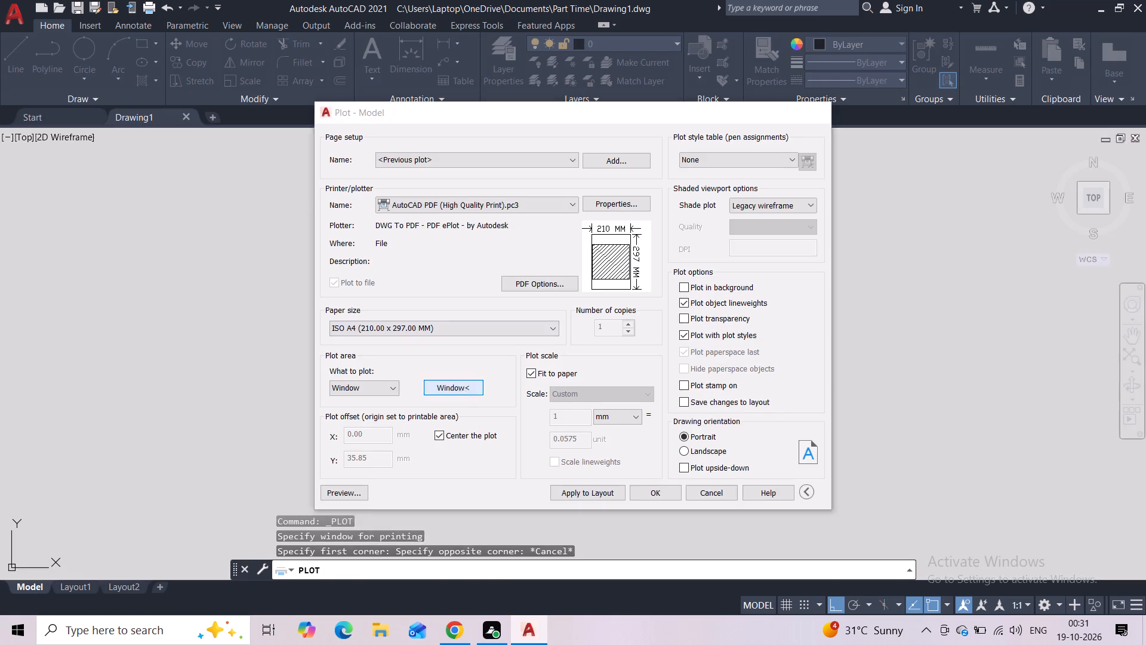
{"action": "left_click", "coordinate": [832, 152]}
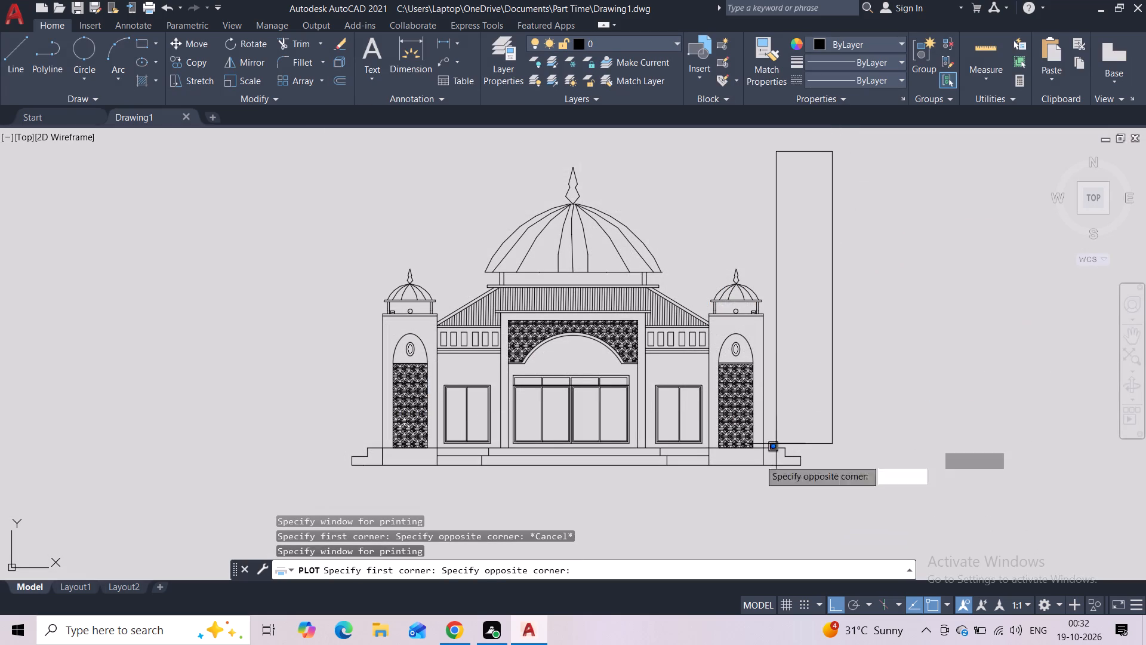
{"action": "left_click", "coordinate": [312, 512]}
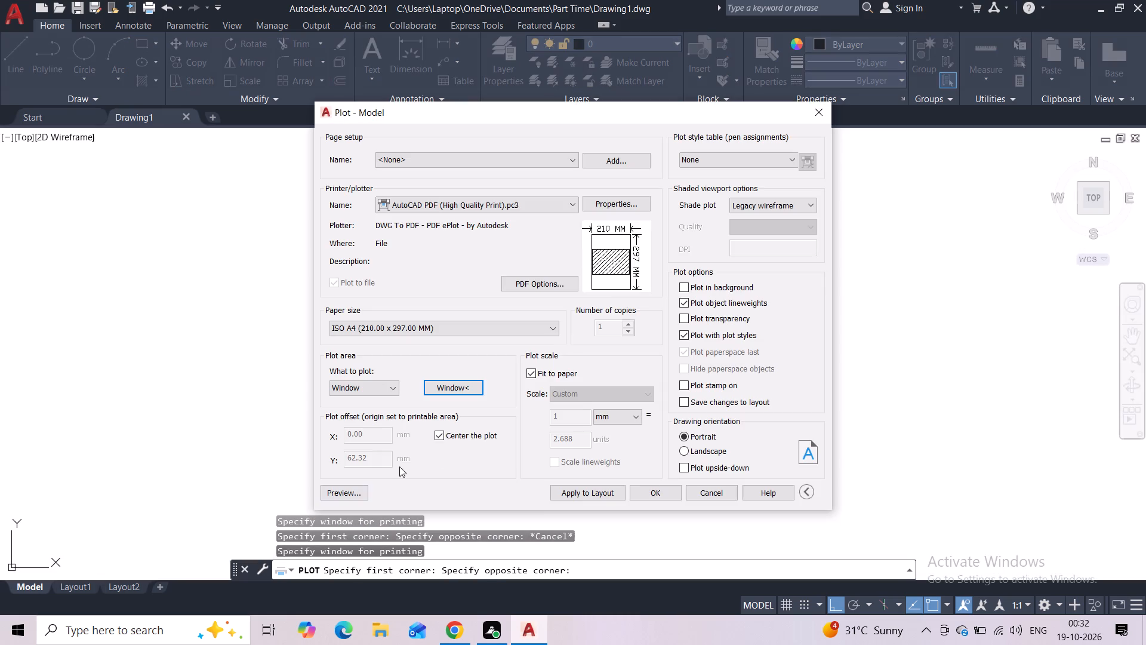
{"action": "left_click", "coordinate": [341, 489]}
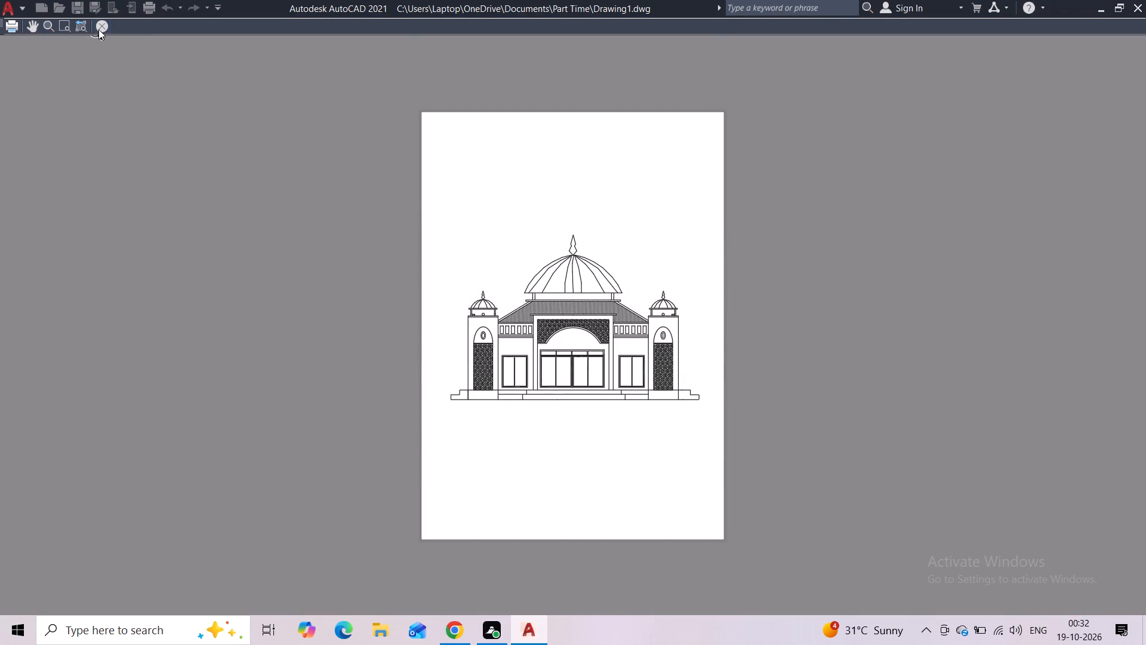
{"action": "left_click", "coordinate": [98, 29]}
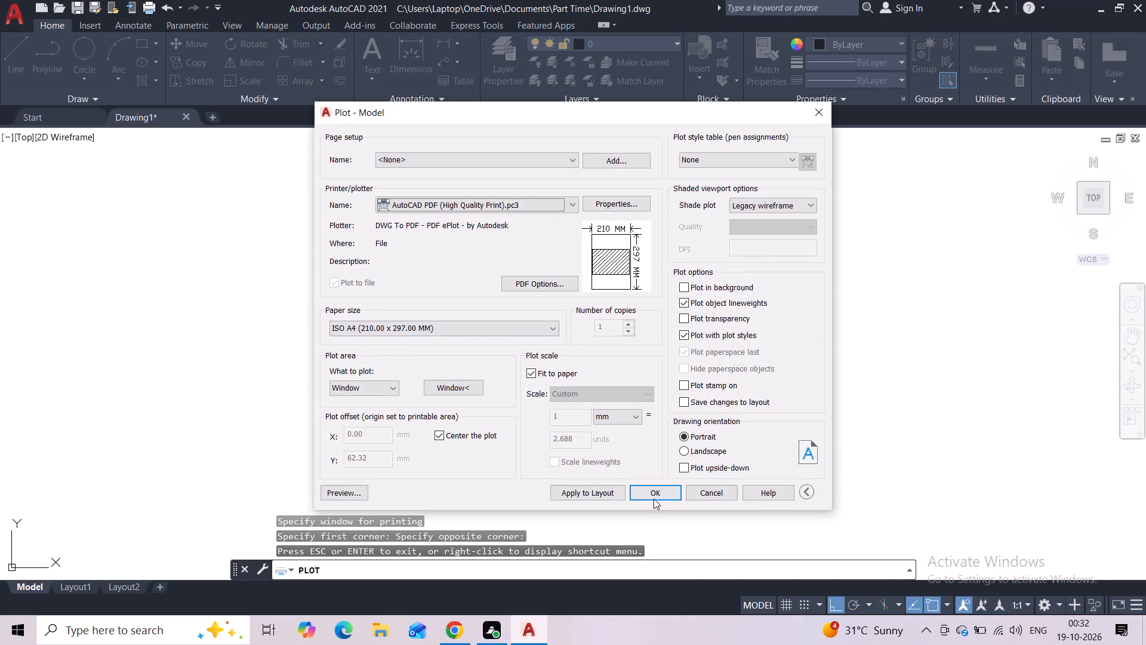
Plot the elevation to Drawing1-Model.pdf in the Part Time folder and close the PDF once it opens.
{"action": "left_click", "coordinate": [653, 496]}
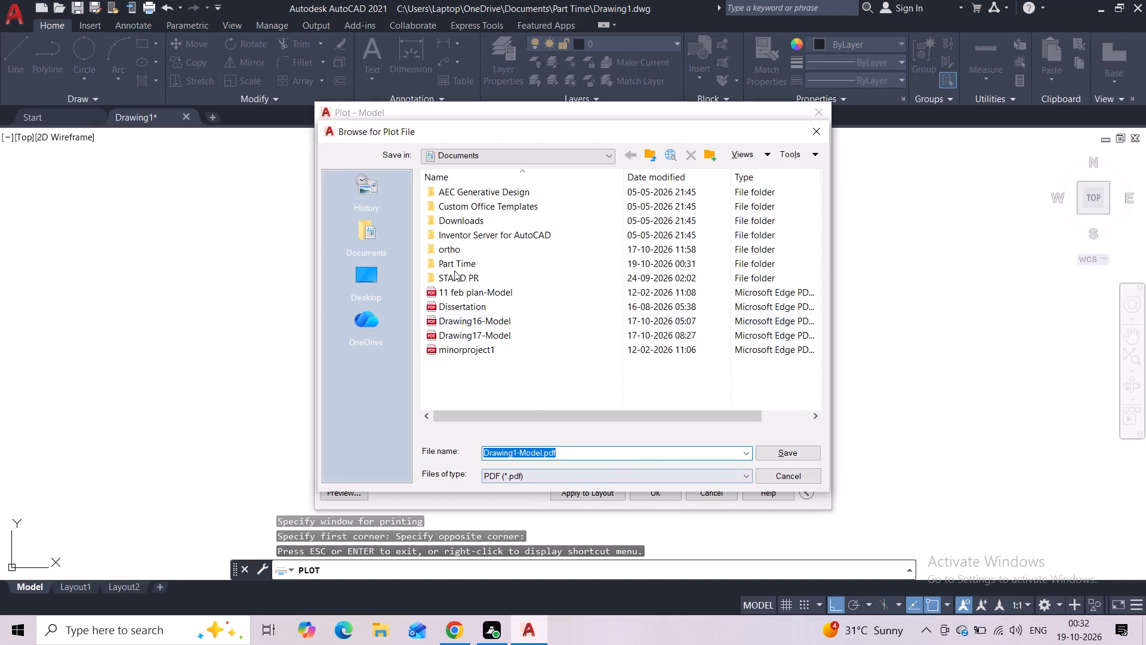
{"action": "left_click", "coordinate": [454, 265]}
{"action": "left_click", "coordinate": [797, 450]}
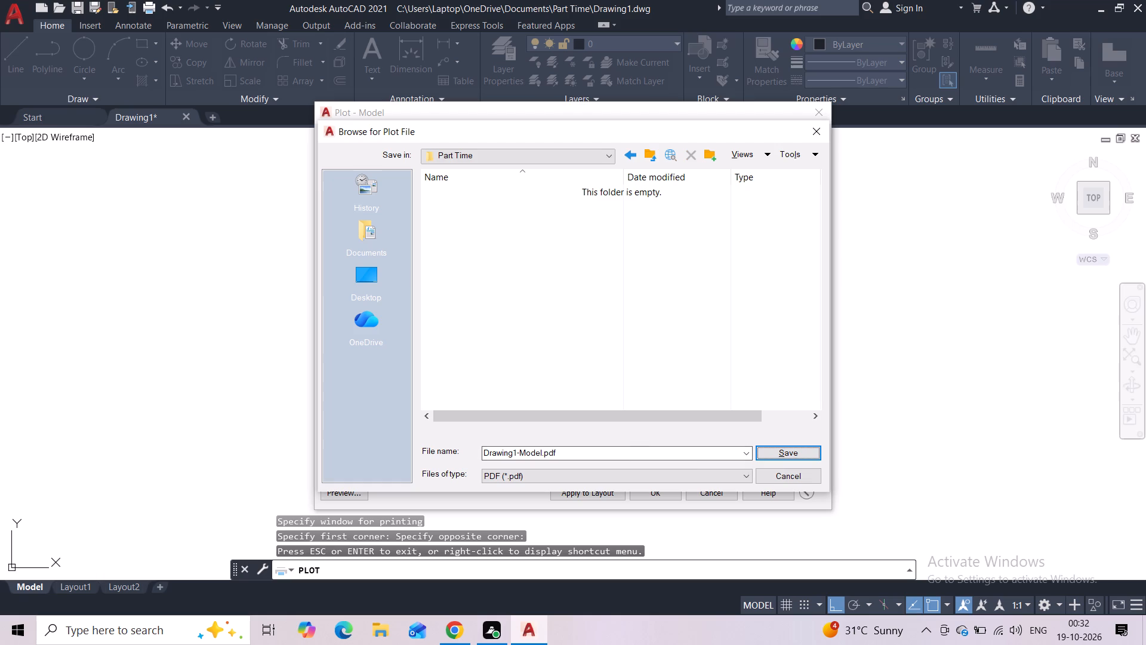
{"action": "left_click", "coordinate": [768, 452]}
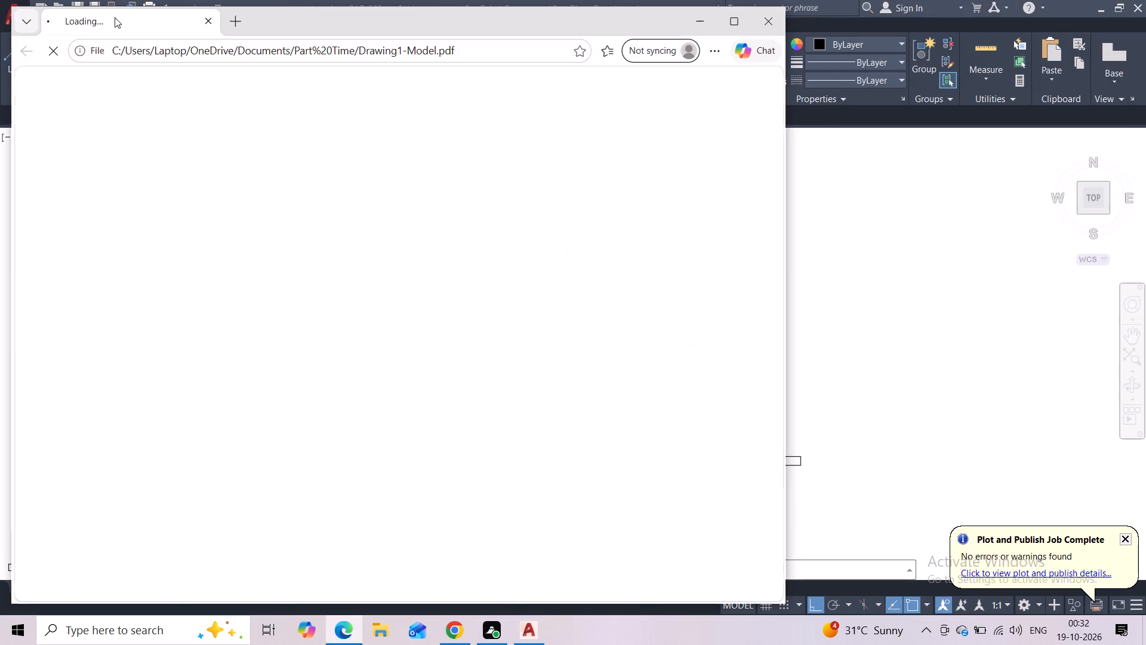
{"action": "left_click", "coordinate": [770, 27]}
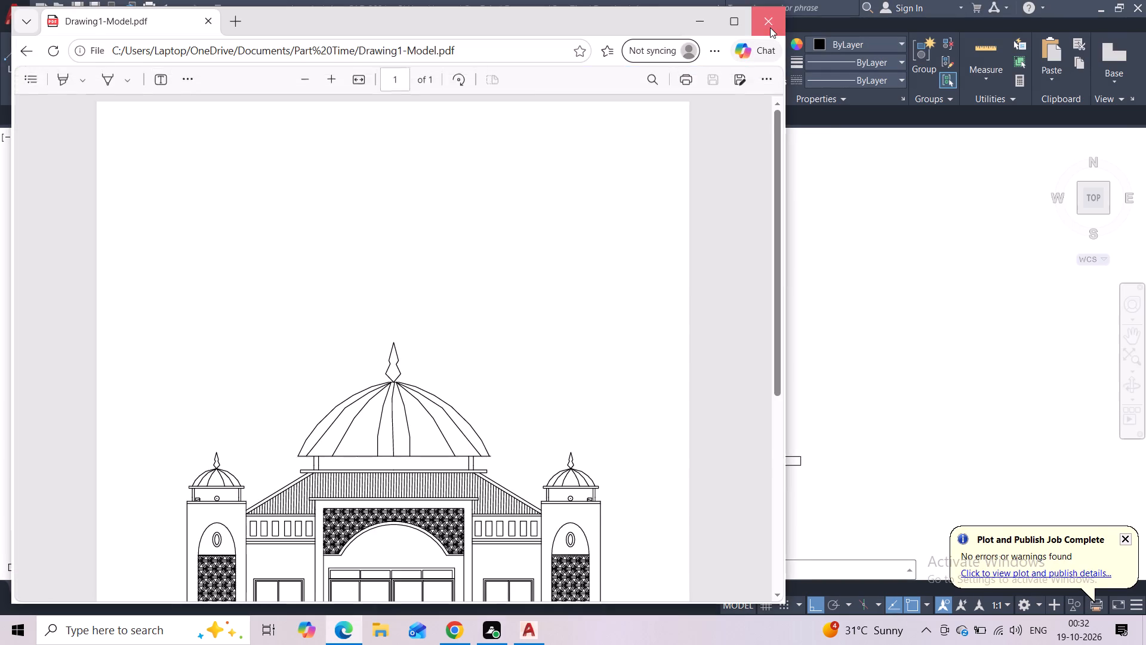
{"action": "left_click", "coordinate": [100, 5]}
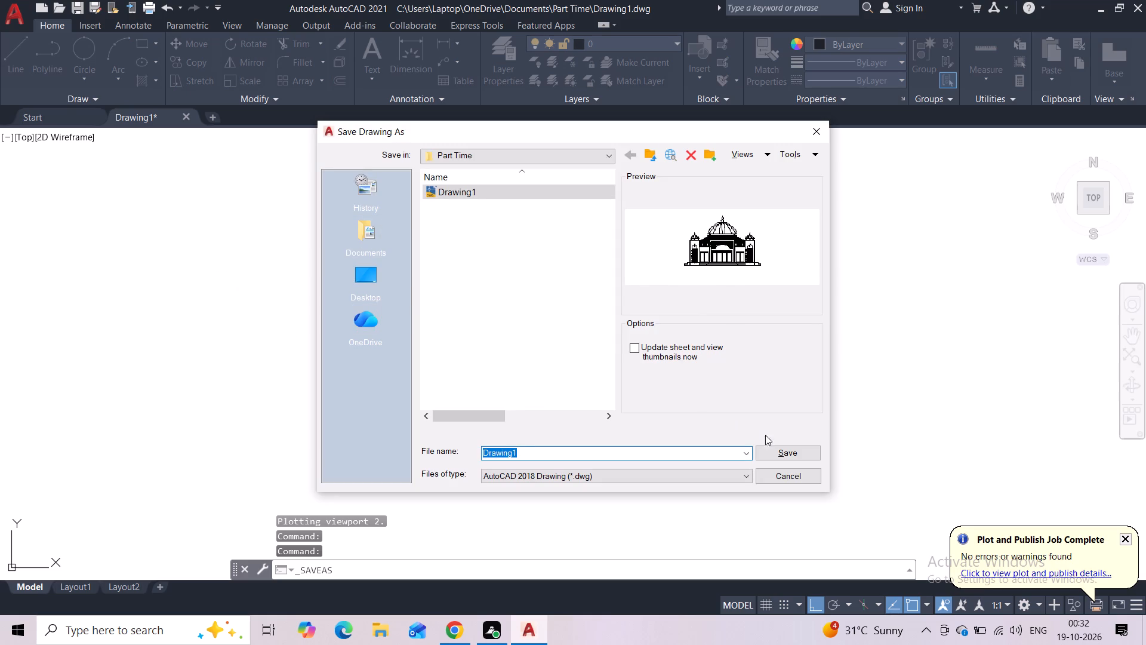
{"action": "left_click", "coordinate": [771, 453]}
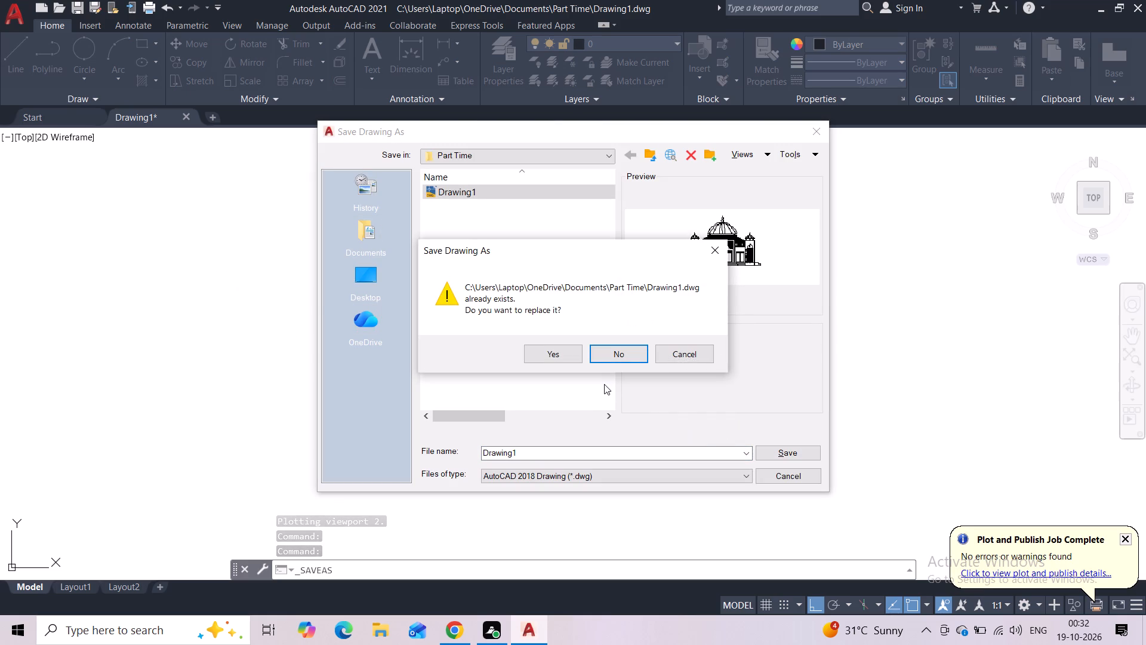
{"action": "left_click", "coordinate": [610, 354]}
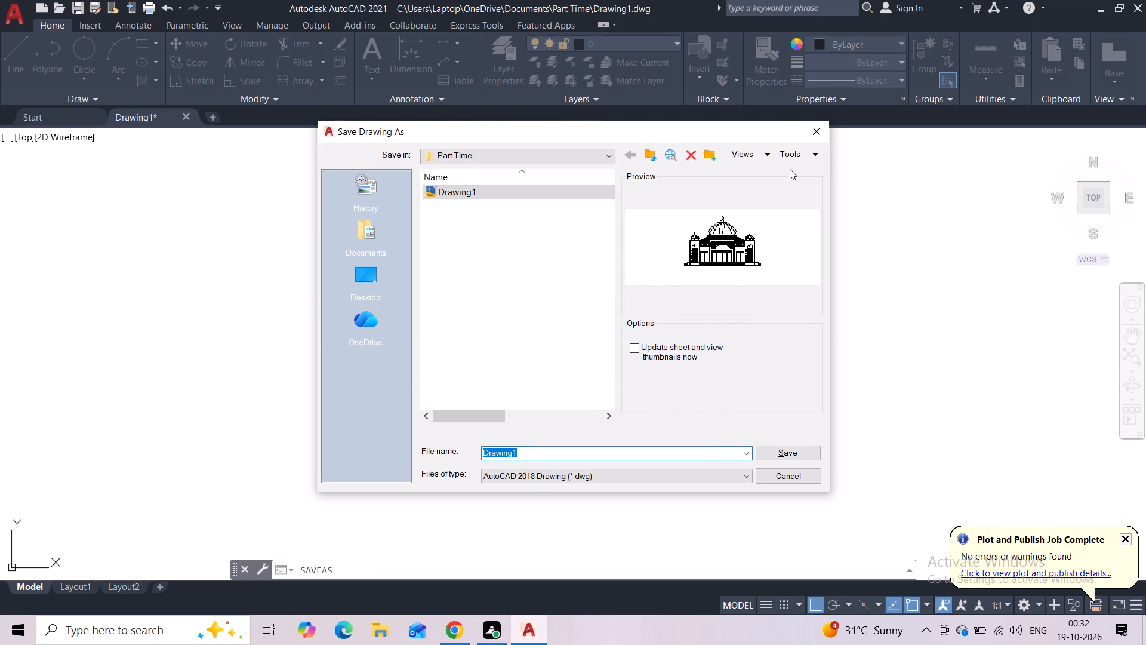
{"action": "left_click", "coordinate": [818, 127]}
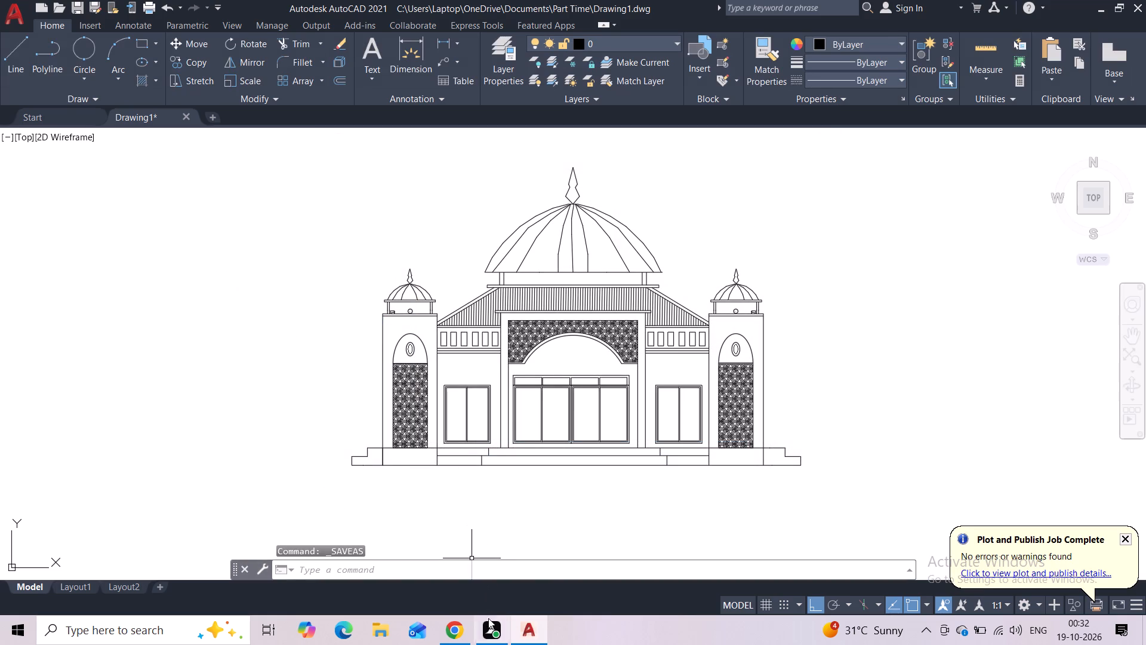